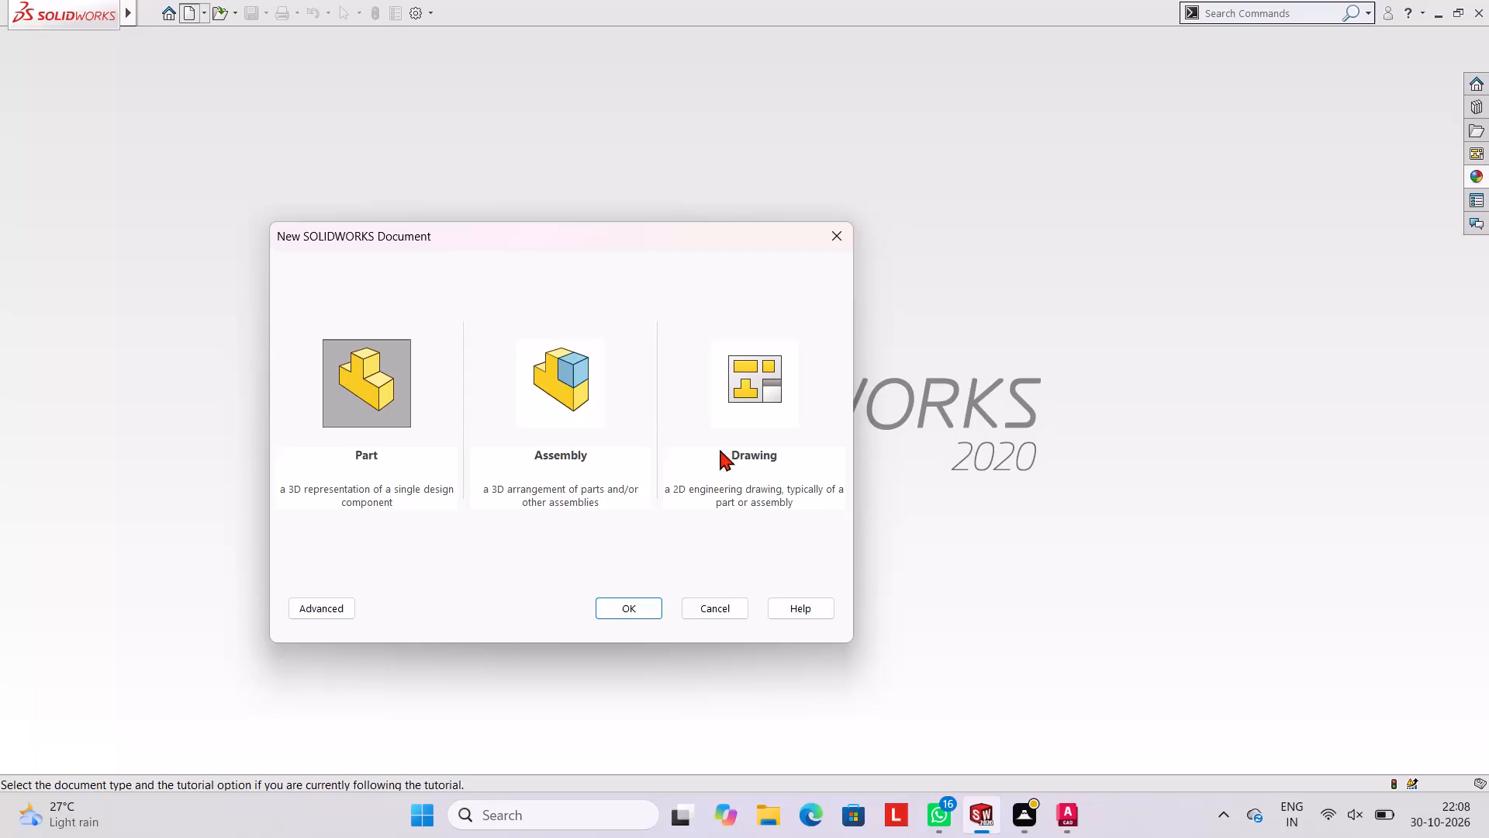
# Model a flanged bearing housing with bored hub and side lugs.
# Create a new part document and start a sketch on the Front Plane.
pyautogui.click(642, 601)
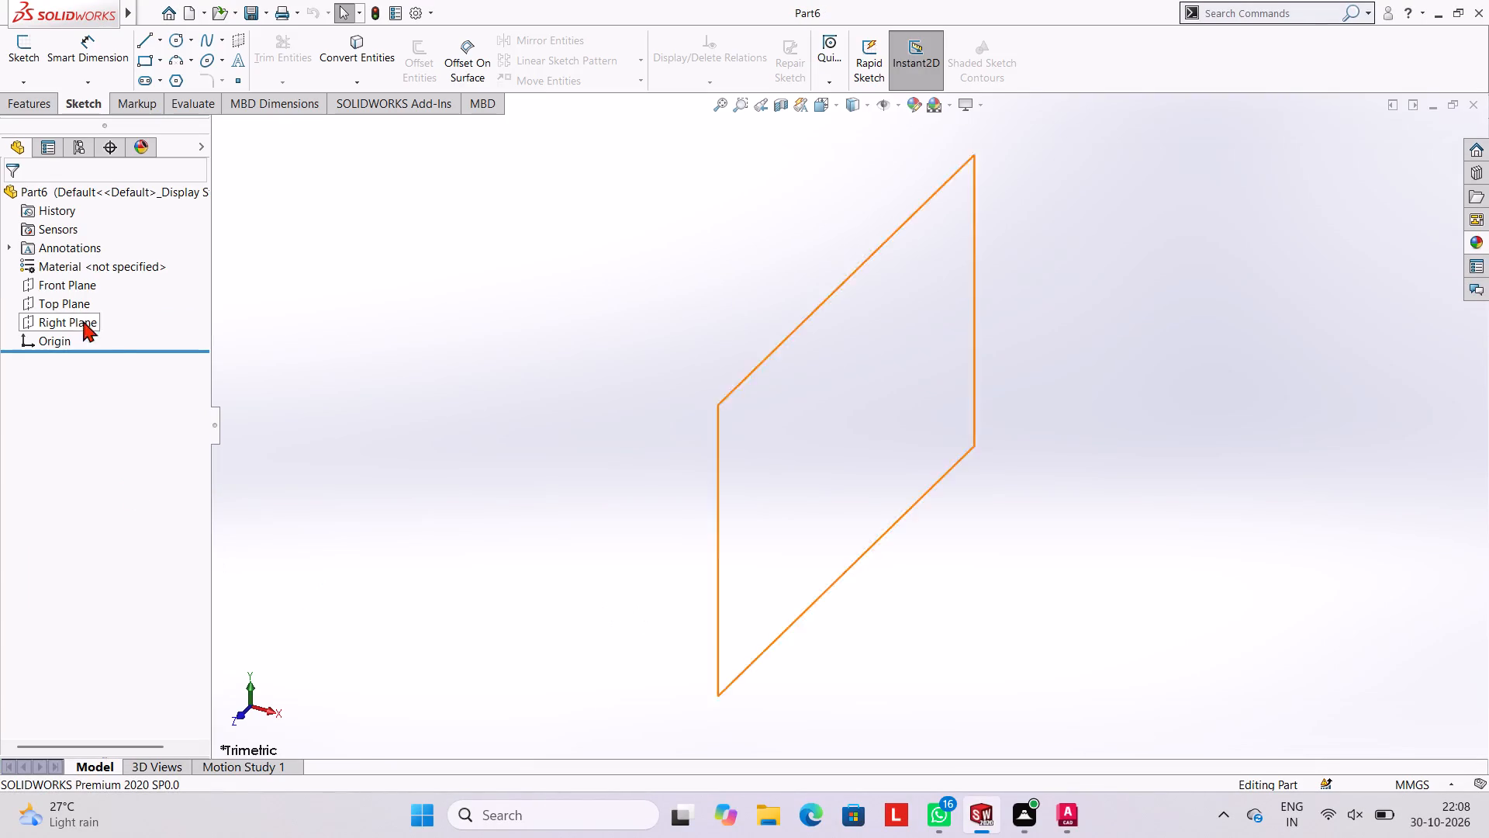
pyautogui.click(67, 286)
pyautogui.click(81, 266)
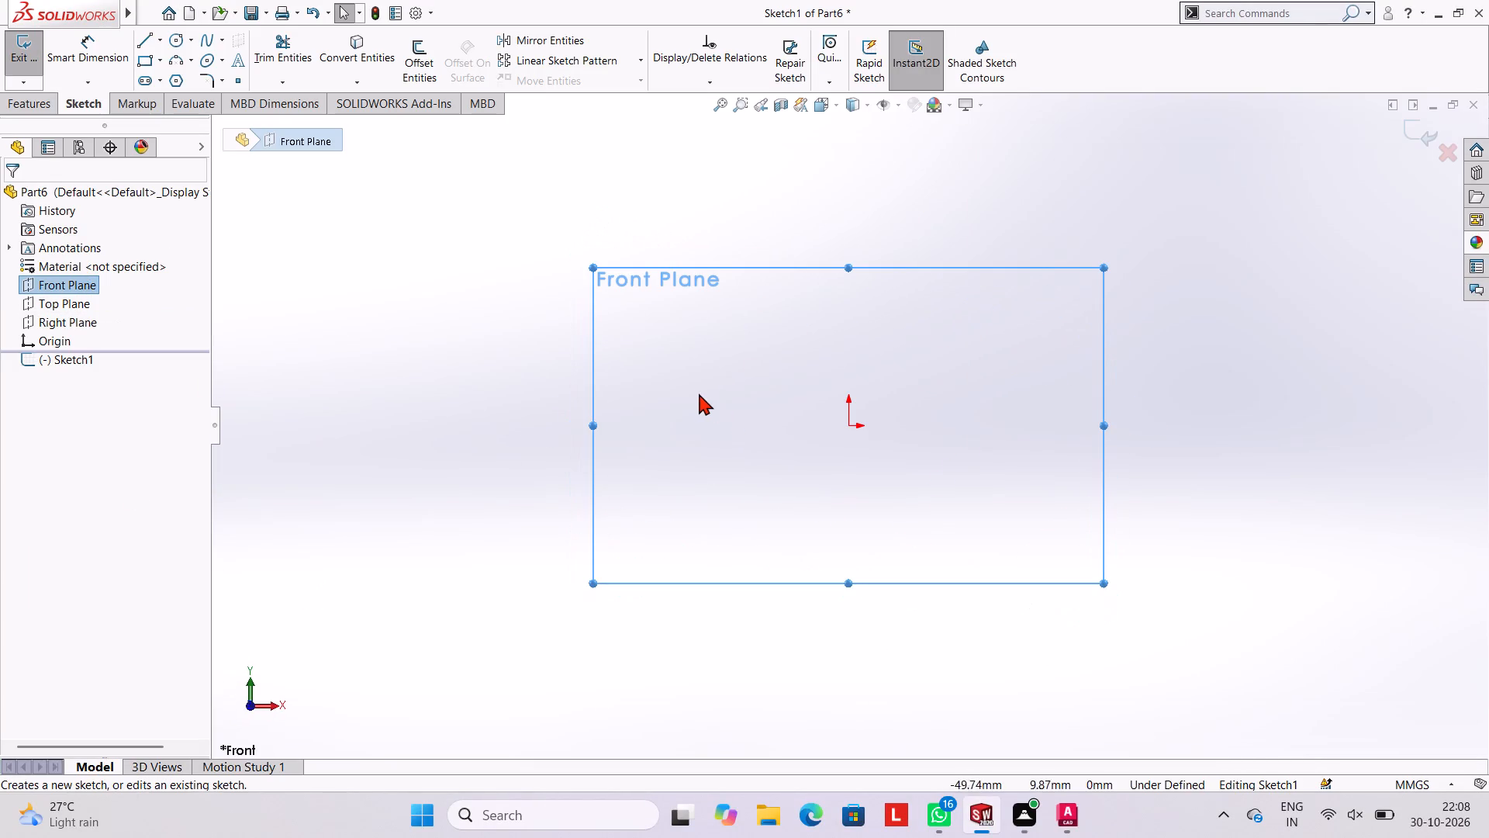
pyautogui.click(695, 390)
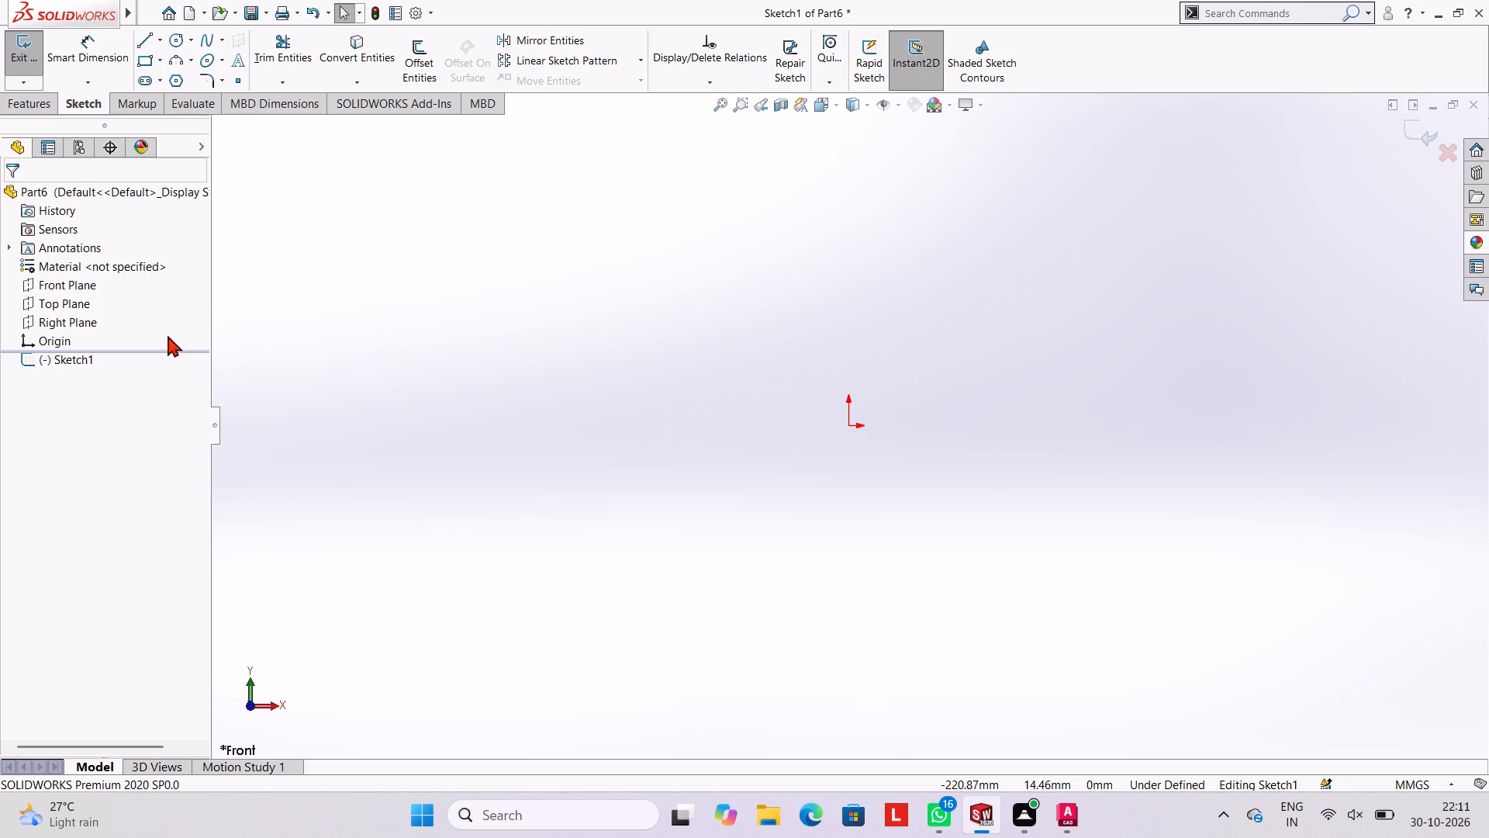
# Sketch a circle centred on the origin with a diameter dimension of 142 mm.
pyautogui.click(181, 38)
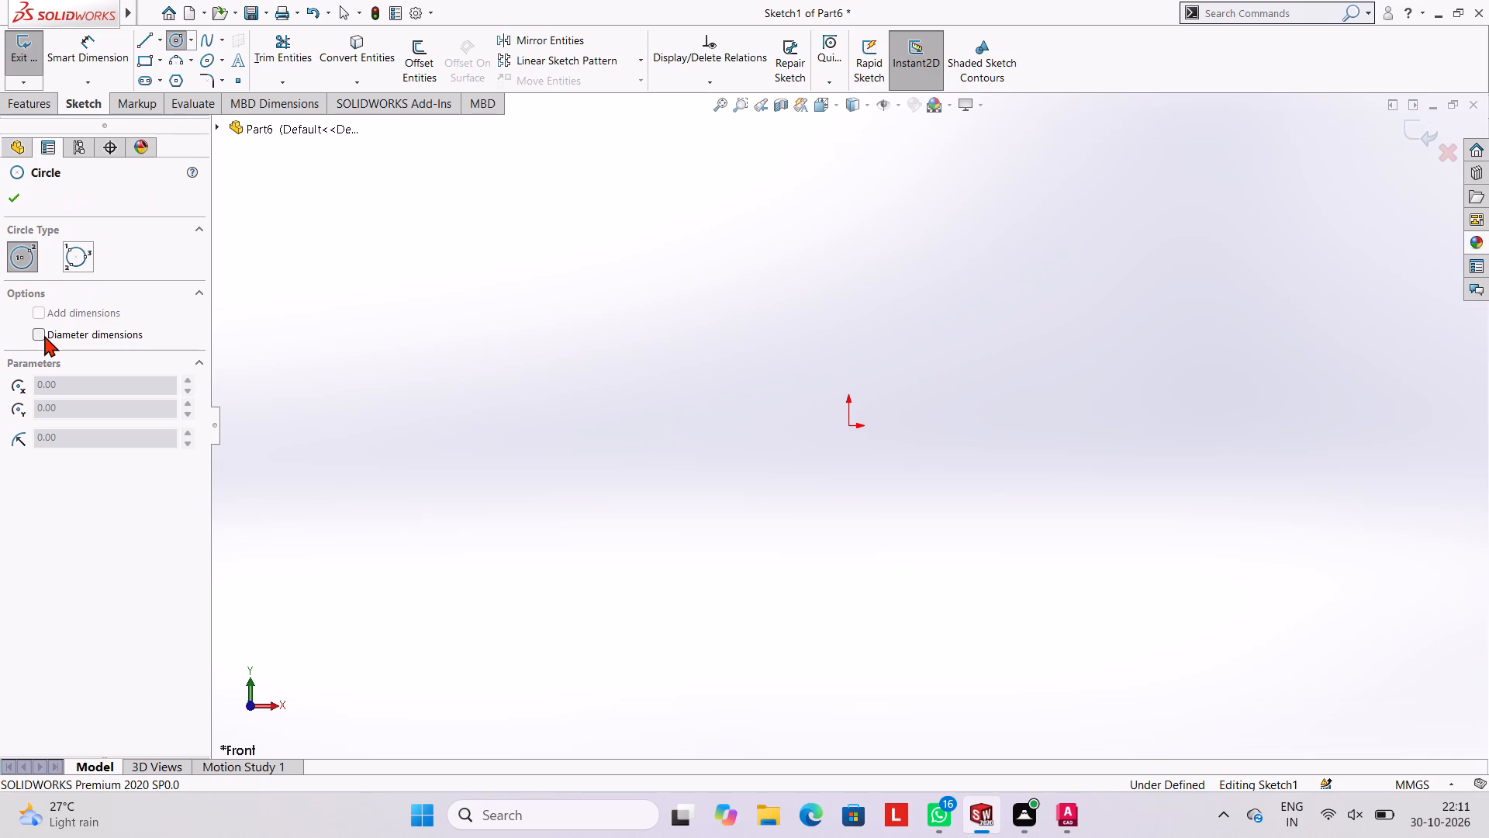
pyautogui.click(44, 335)
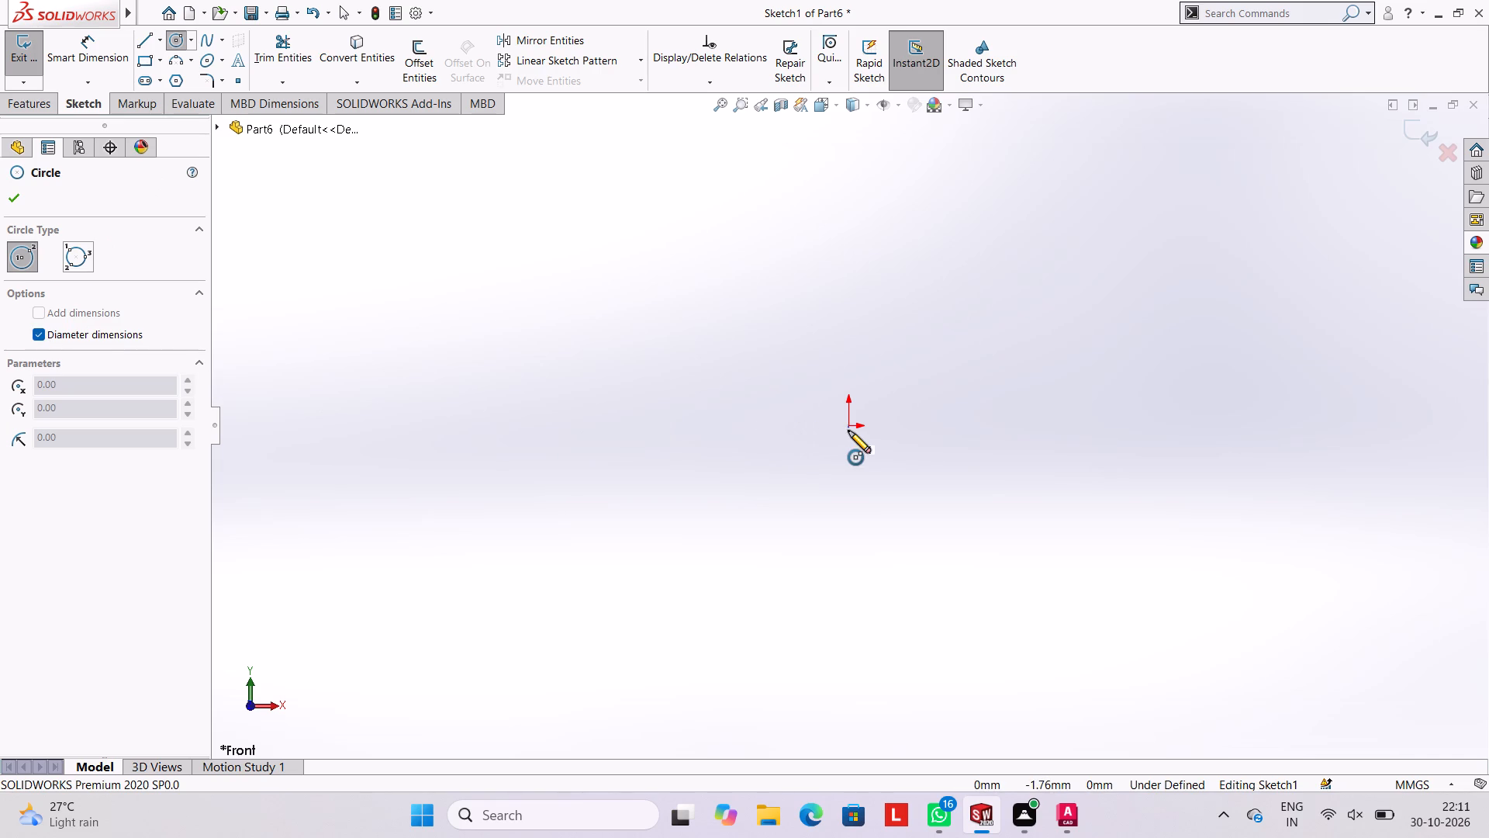
pyautogui.click(851, 425)
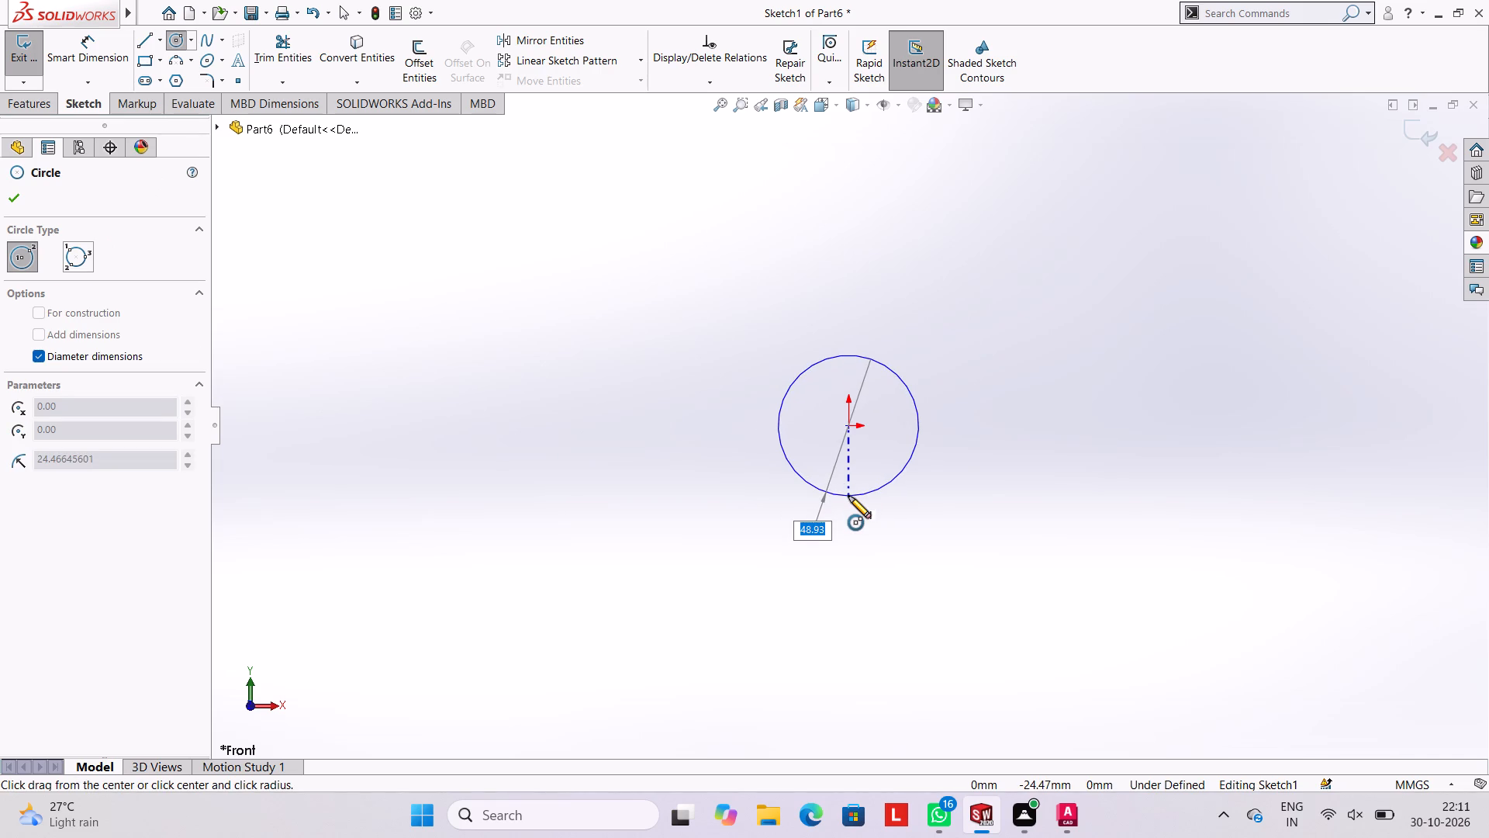
pyautogui.write('142')
pyautogui.press('Return')
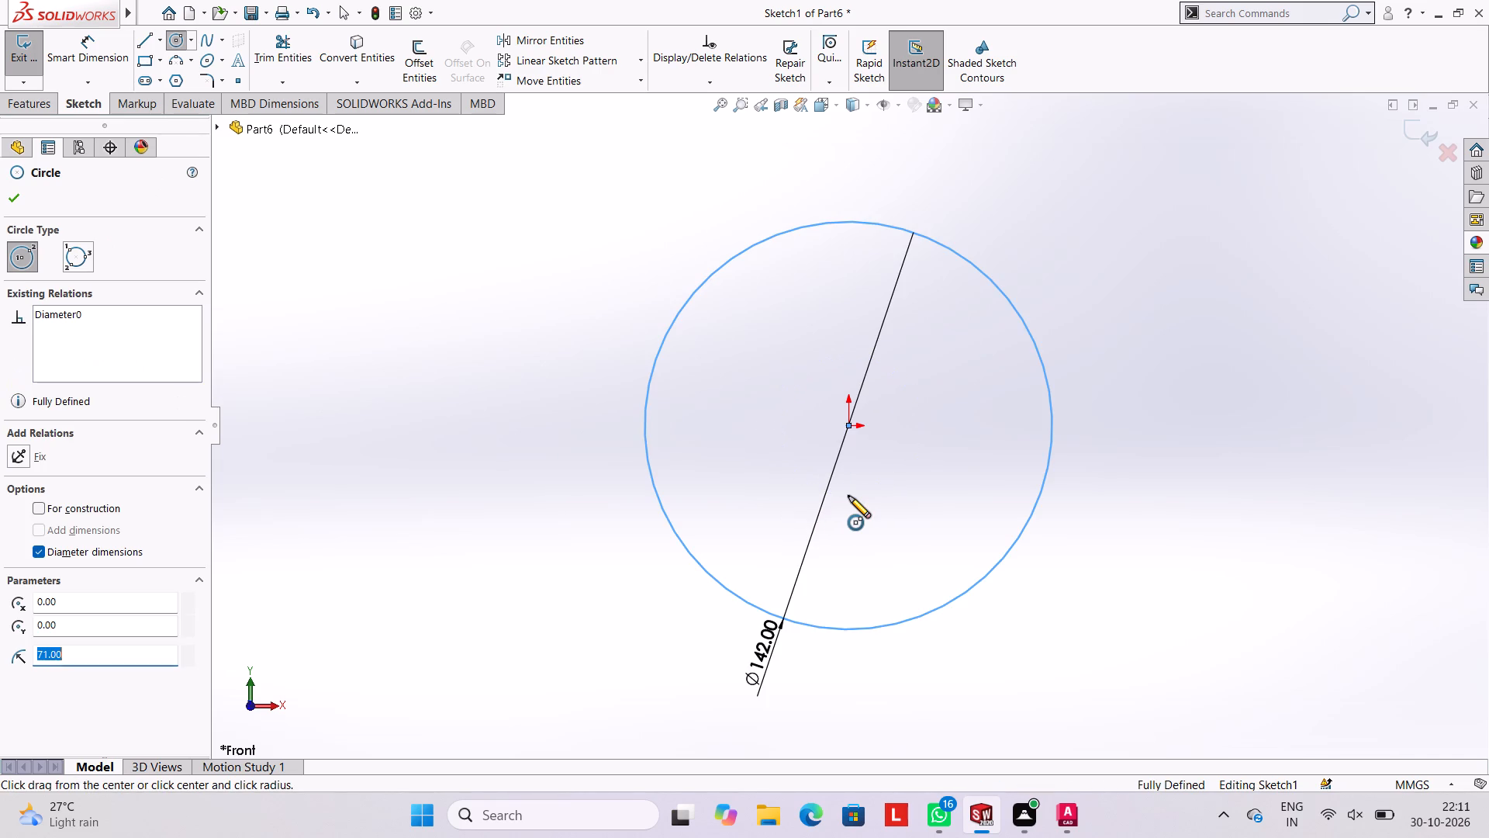
pyautogui.scroll(-1, 848, 496)
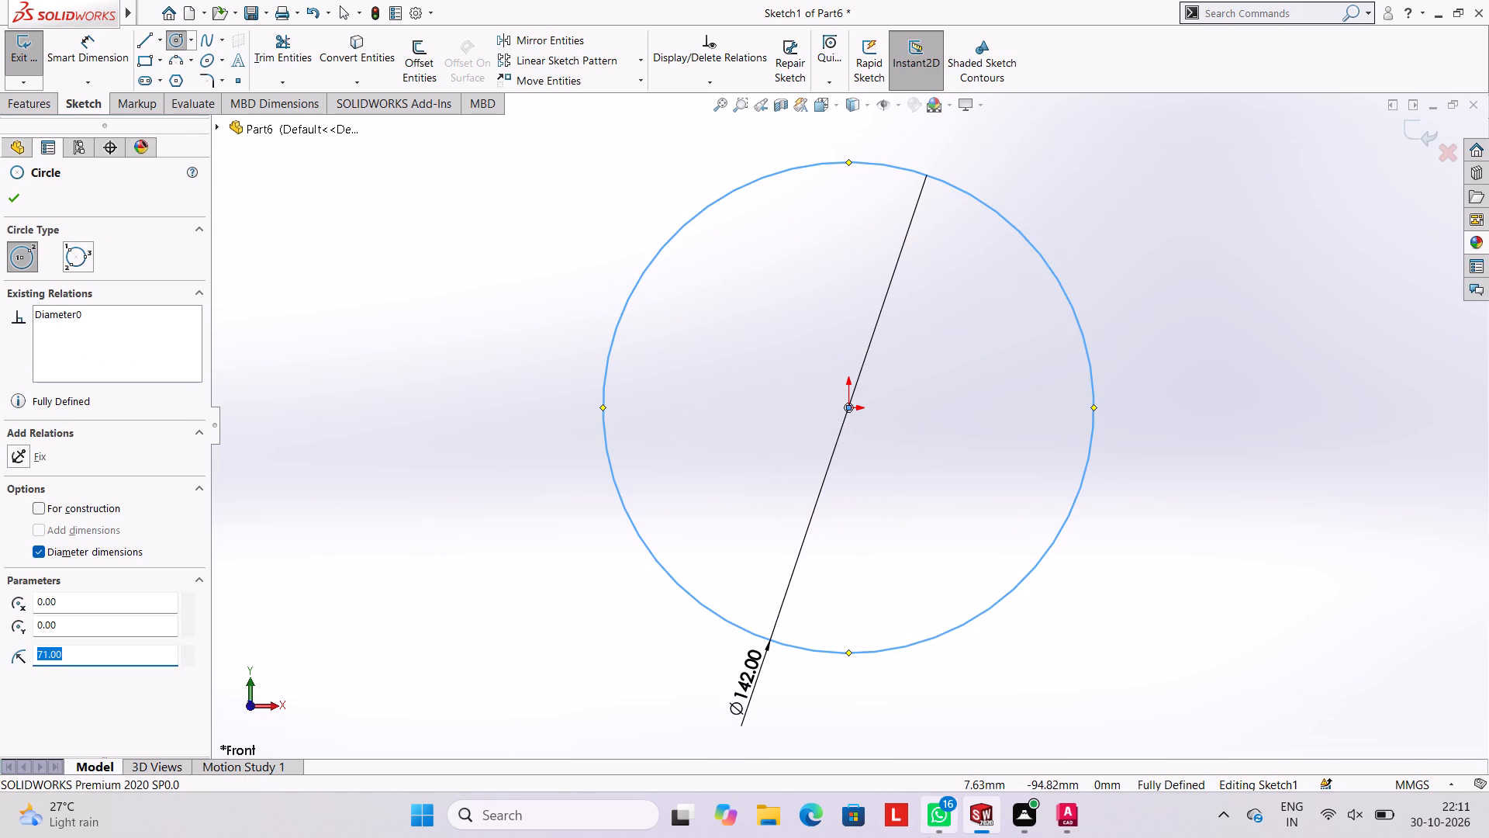
pyautogui.press('Escape')
pyautogui.press('Escape')
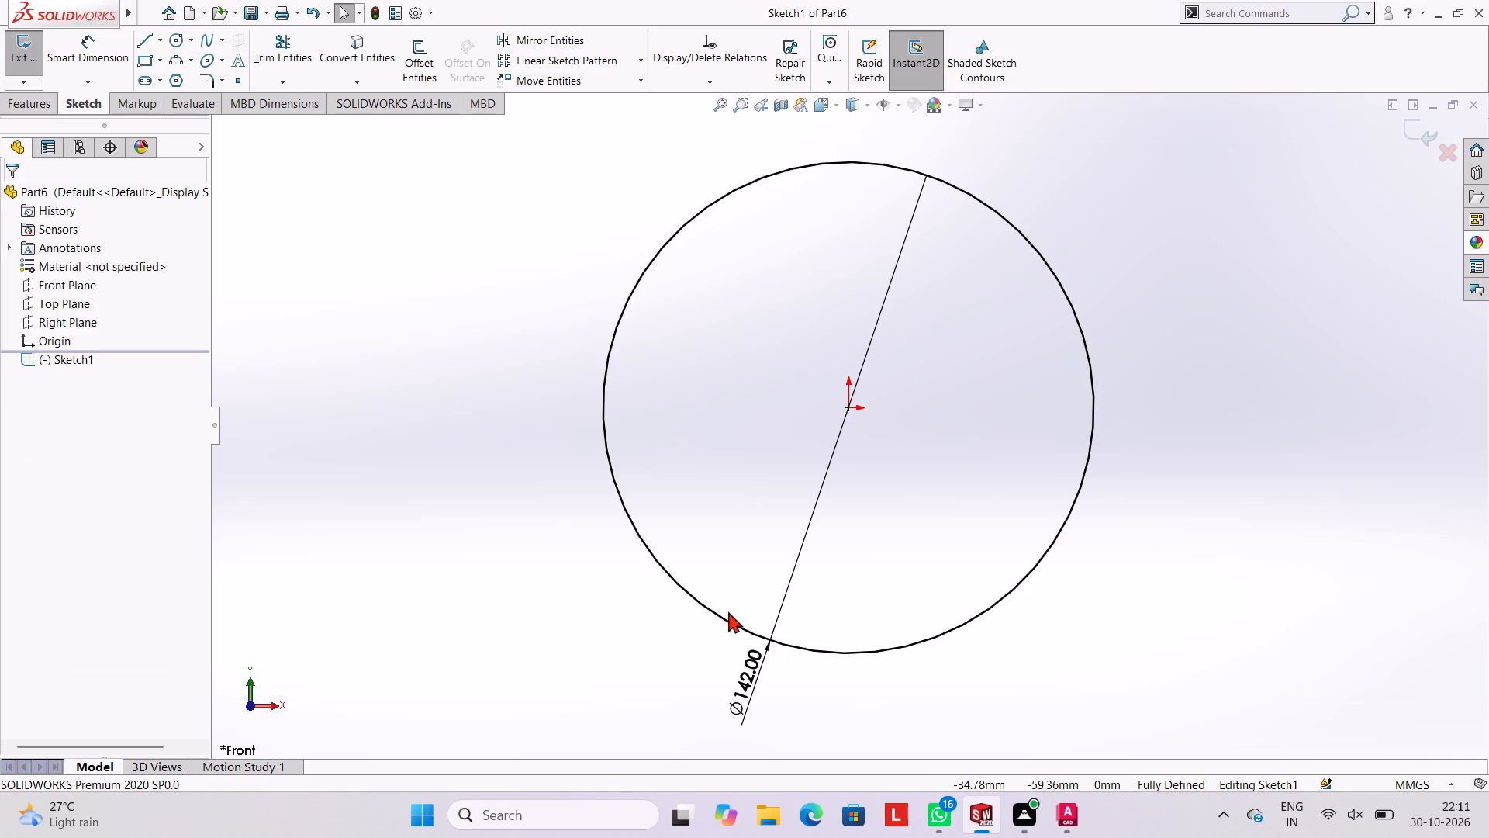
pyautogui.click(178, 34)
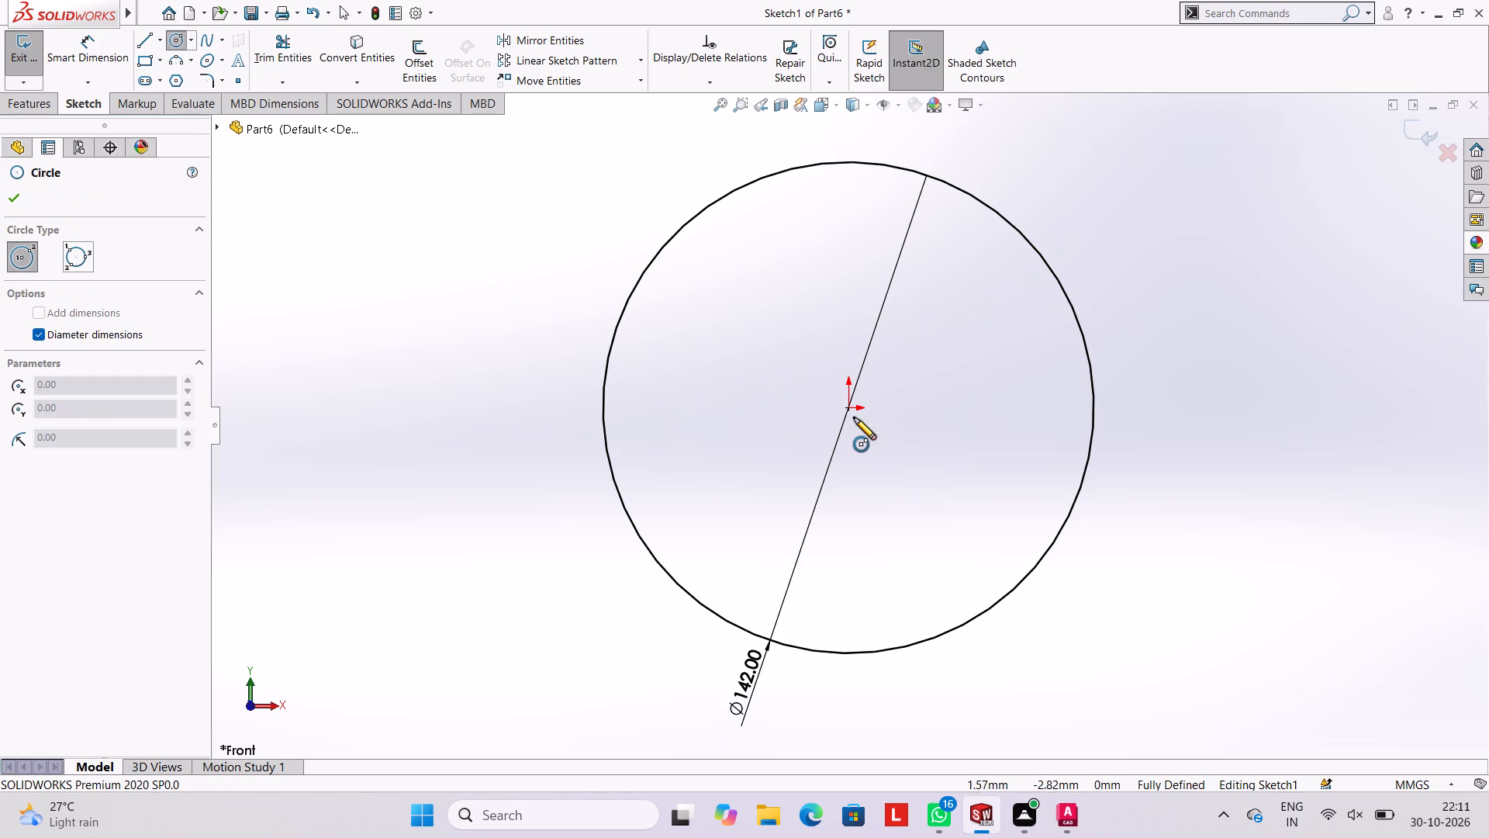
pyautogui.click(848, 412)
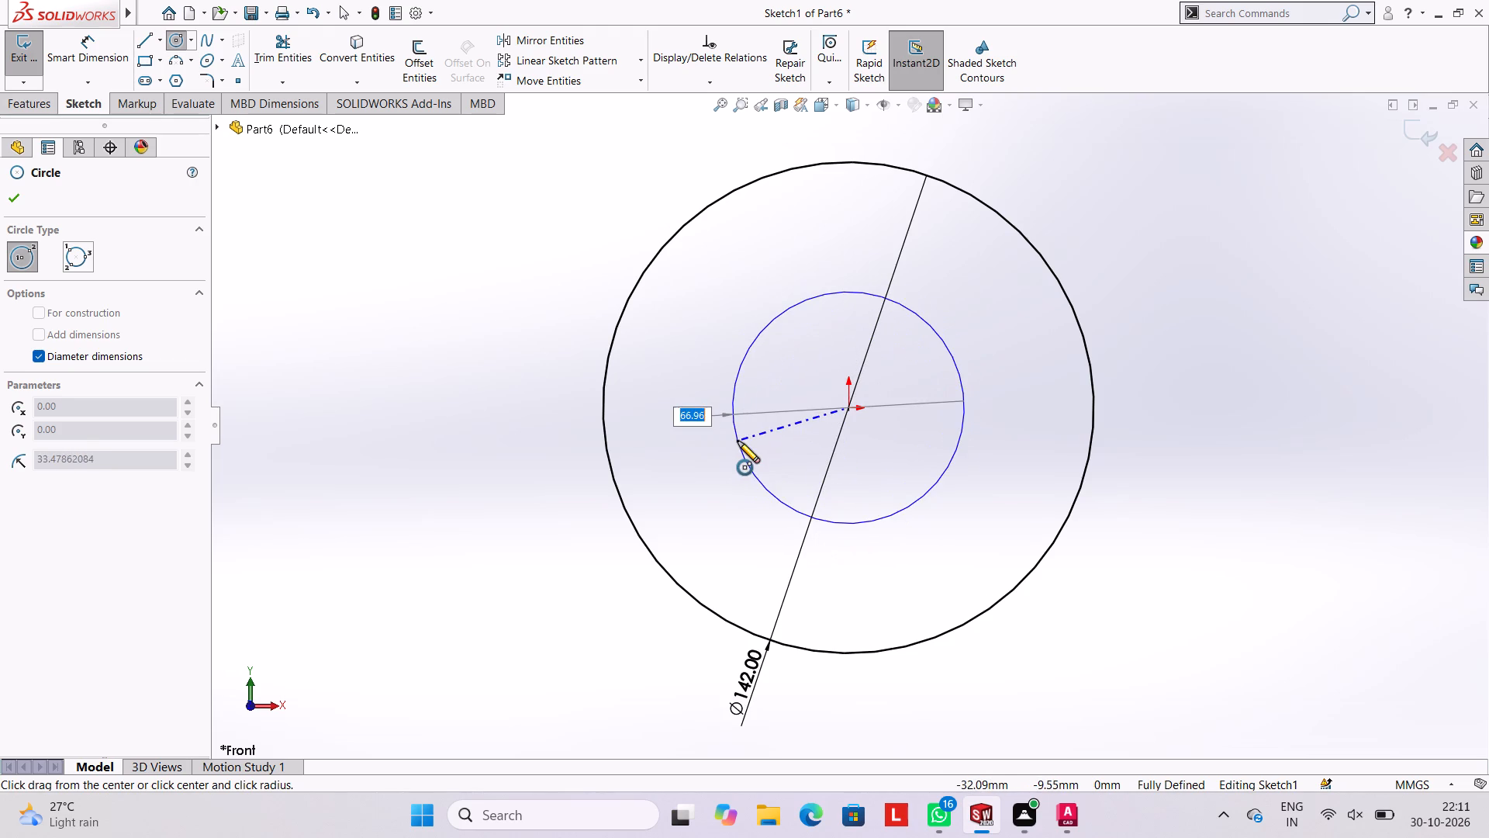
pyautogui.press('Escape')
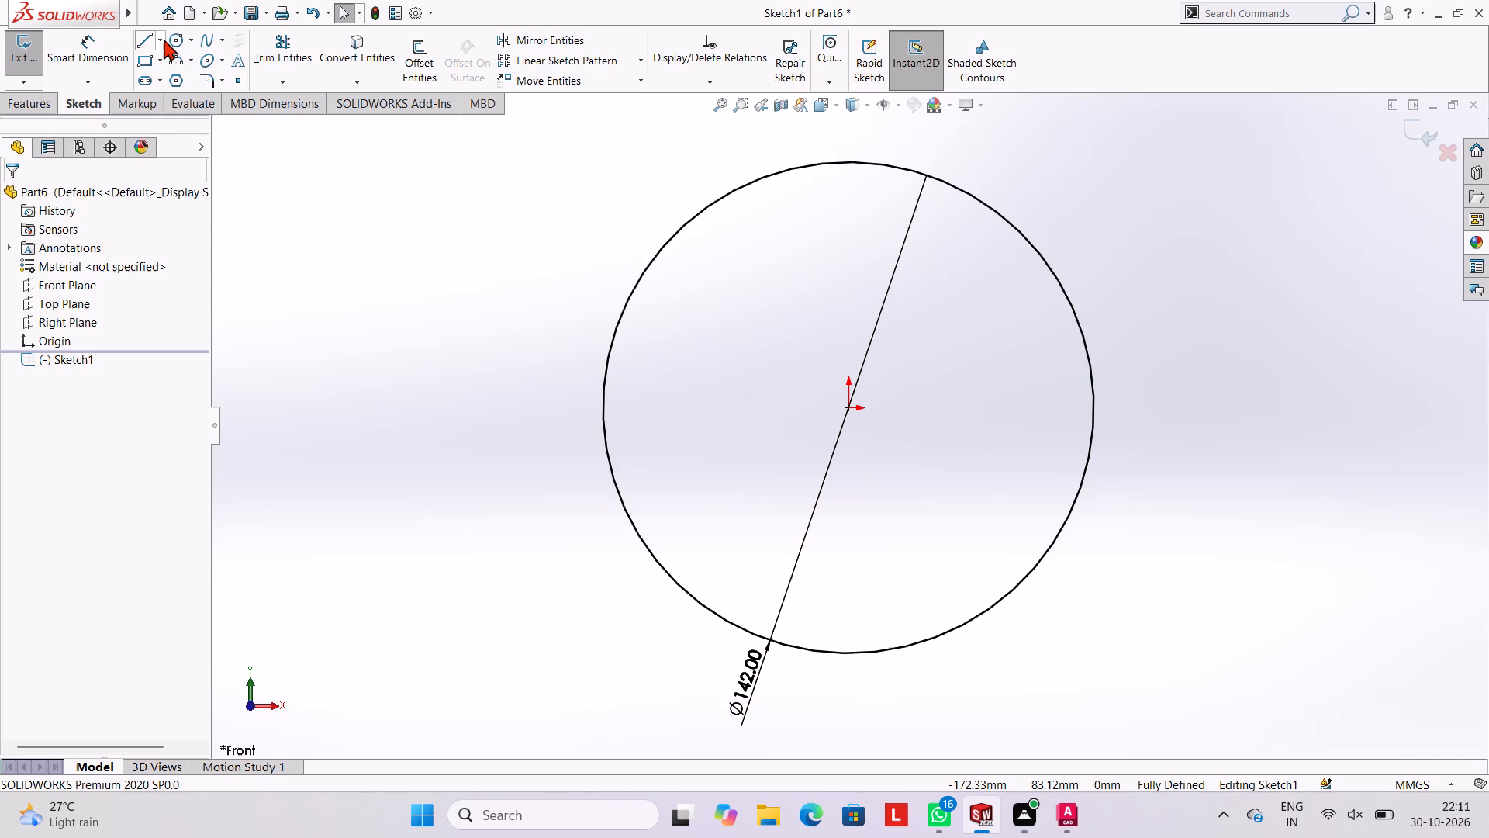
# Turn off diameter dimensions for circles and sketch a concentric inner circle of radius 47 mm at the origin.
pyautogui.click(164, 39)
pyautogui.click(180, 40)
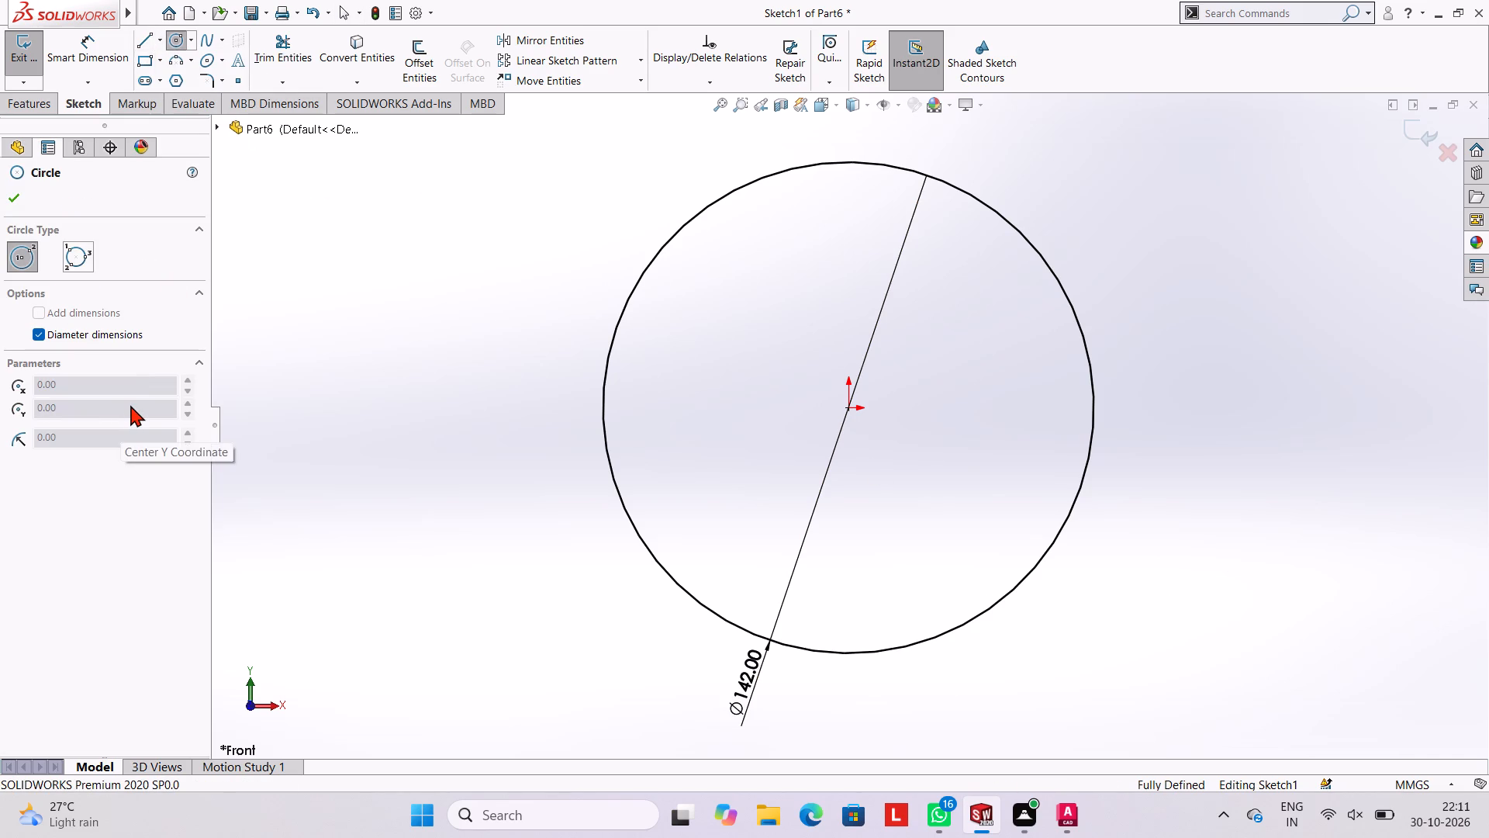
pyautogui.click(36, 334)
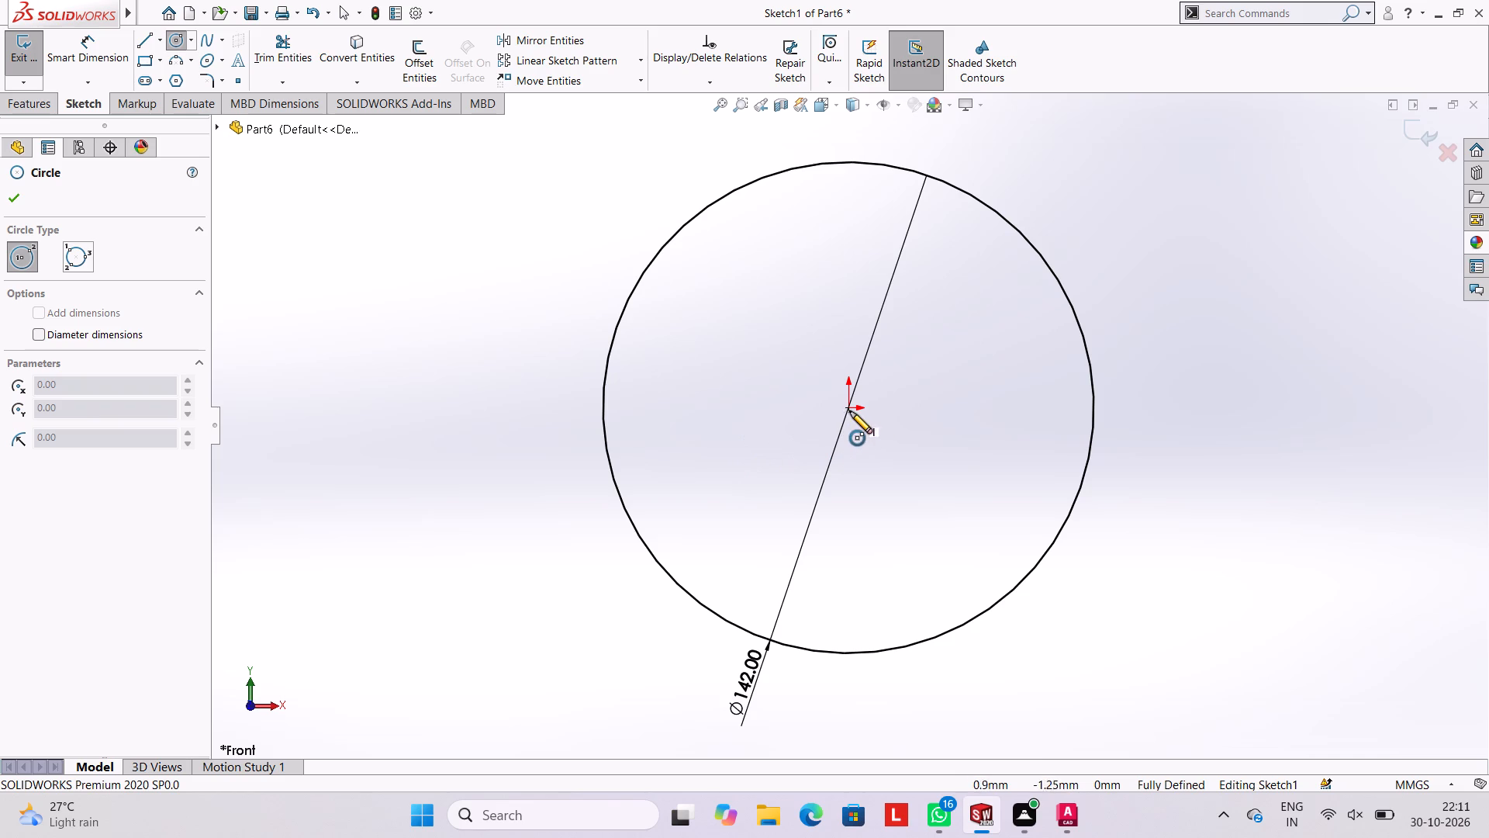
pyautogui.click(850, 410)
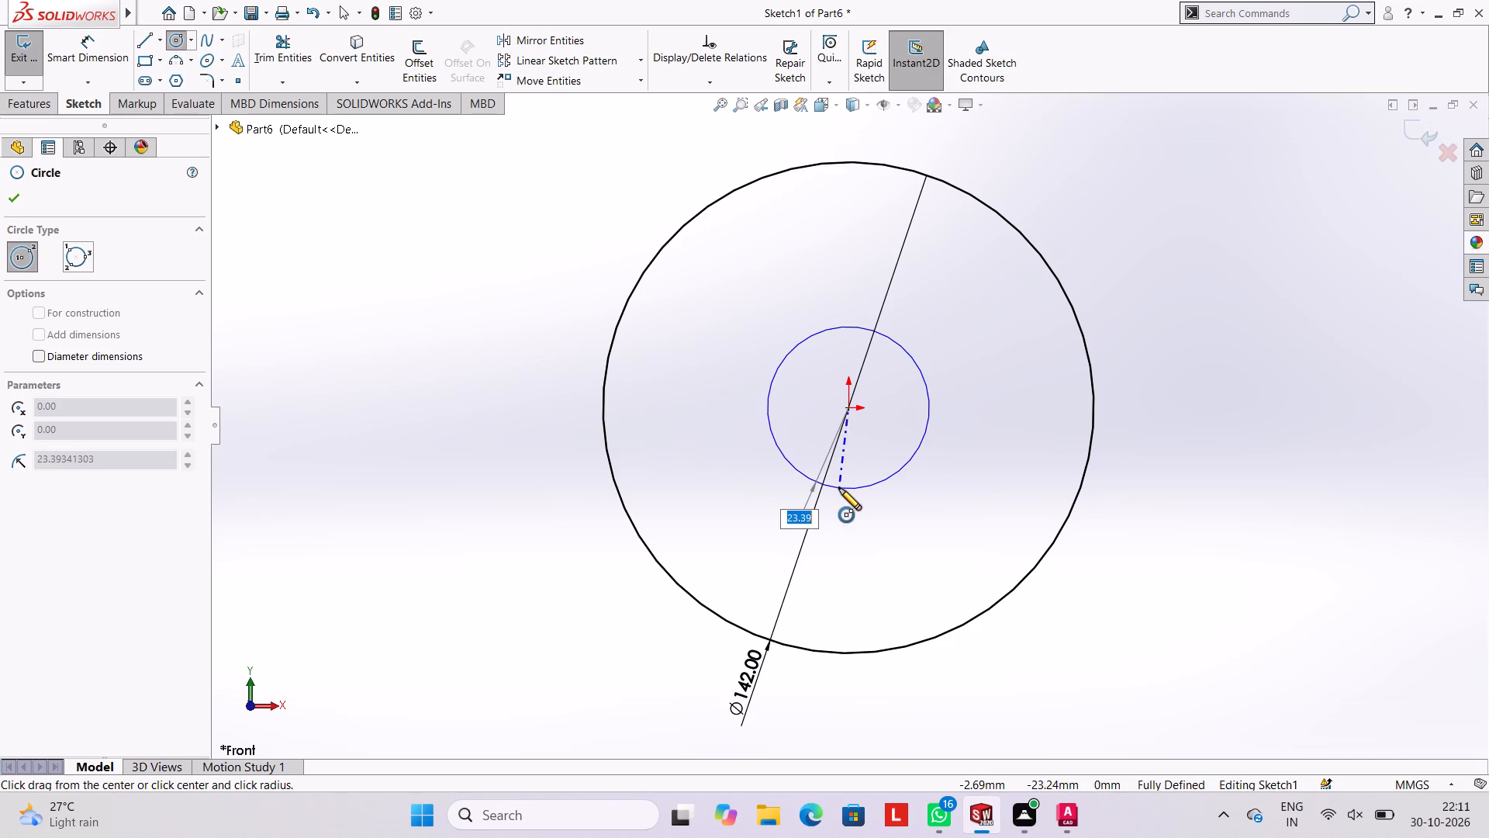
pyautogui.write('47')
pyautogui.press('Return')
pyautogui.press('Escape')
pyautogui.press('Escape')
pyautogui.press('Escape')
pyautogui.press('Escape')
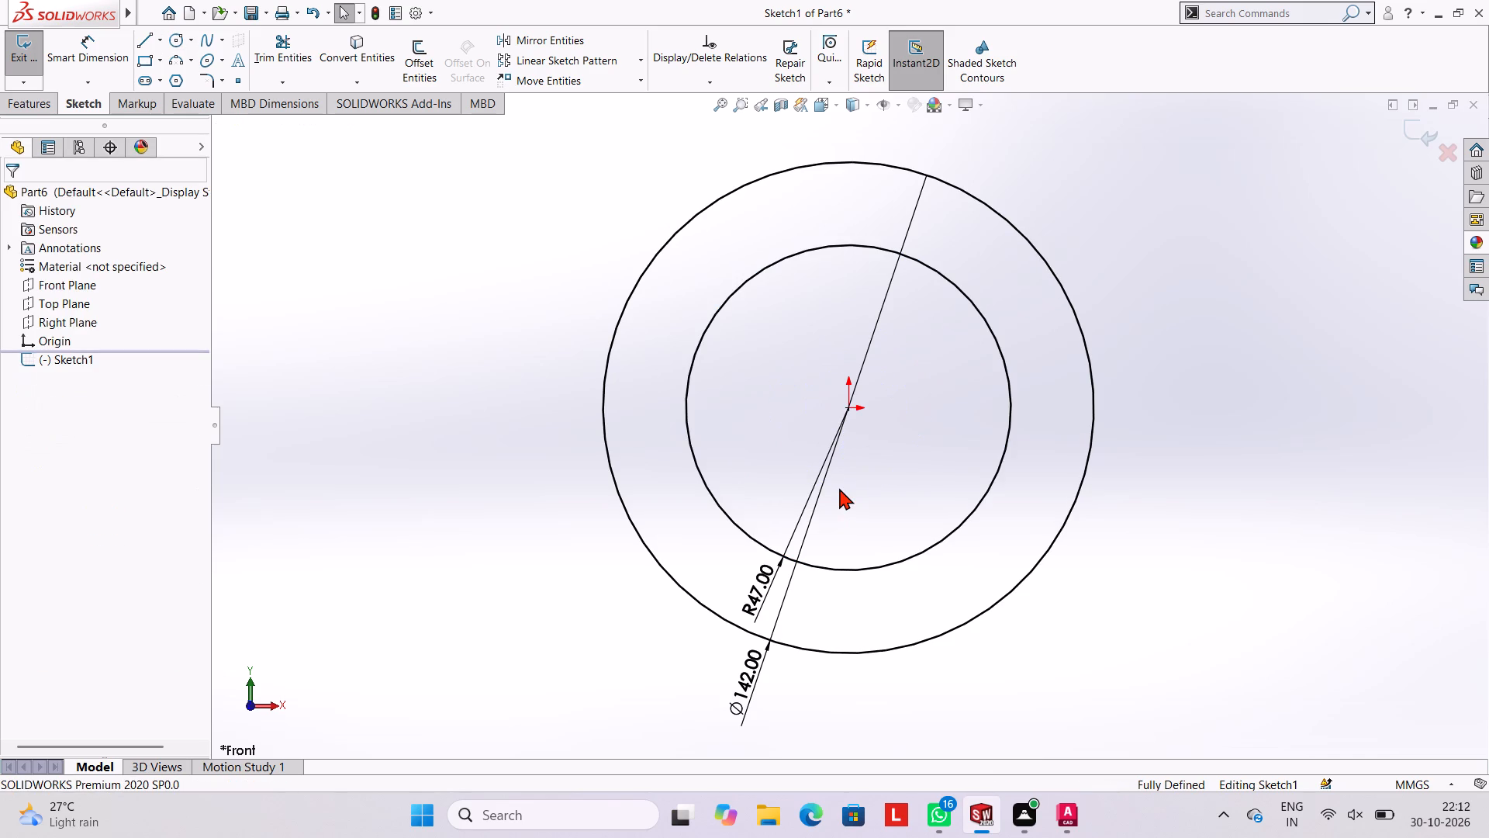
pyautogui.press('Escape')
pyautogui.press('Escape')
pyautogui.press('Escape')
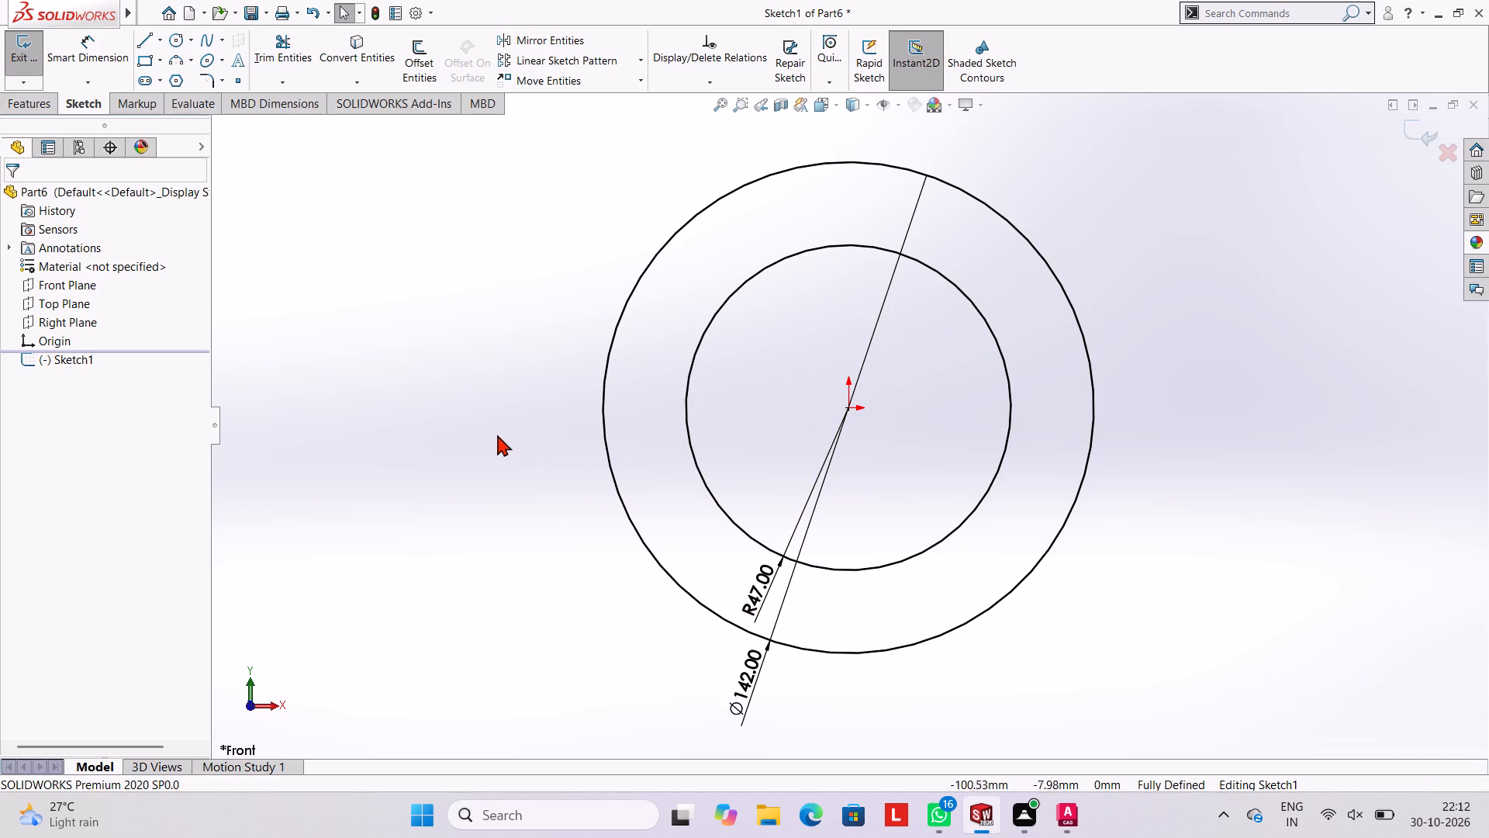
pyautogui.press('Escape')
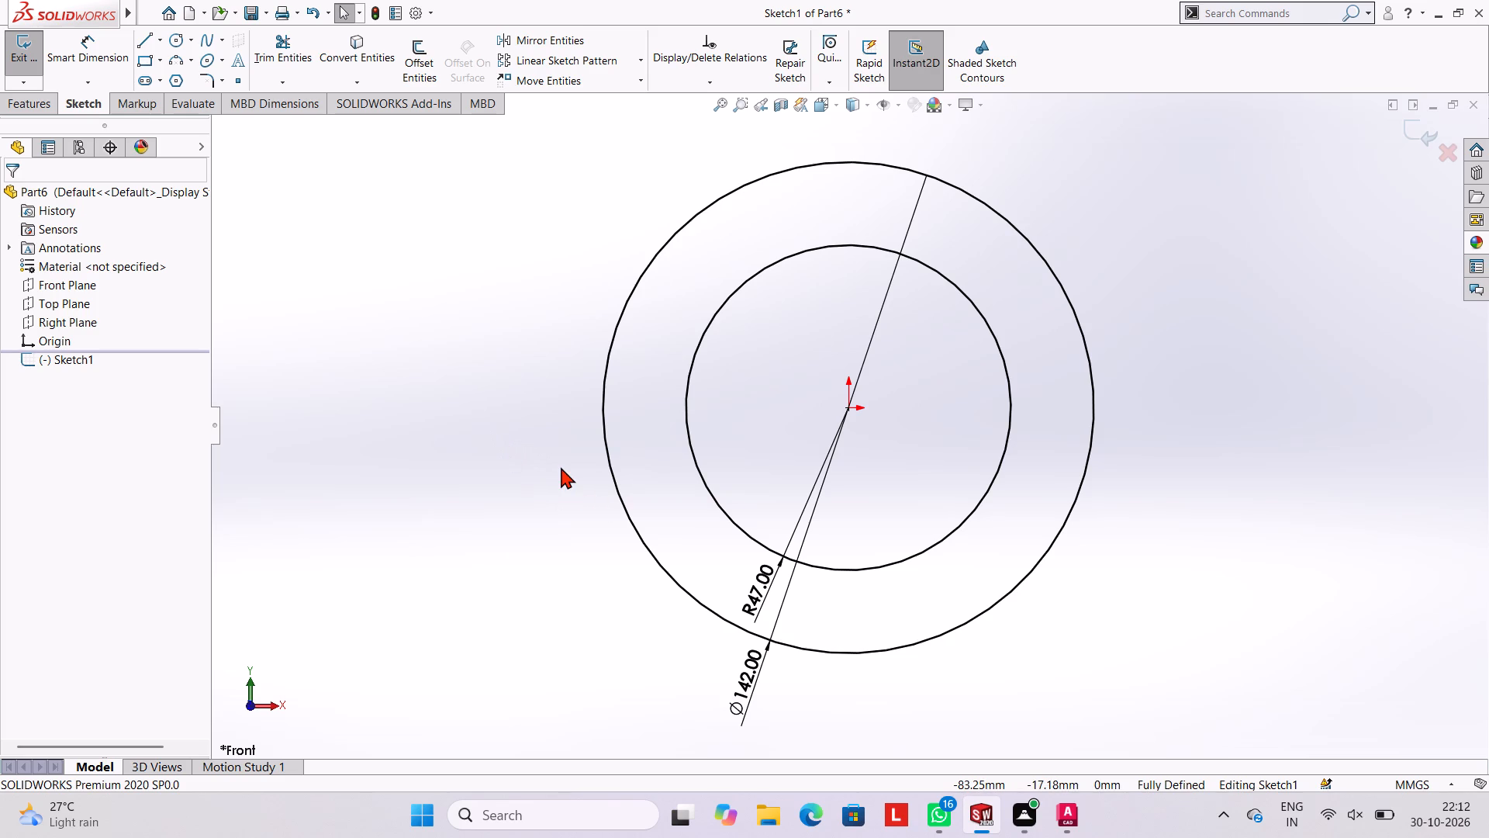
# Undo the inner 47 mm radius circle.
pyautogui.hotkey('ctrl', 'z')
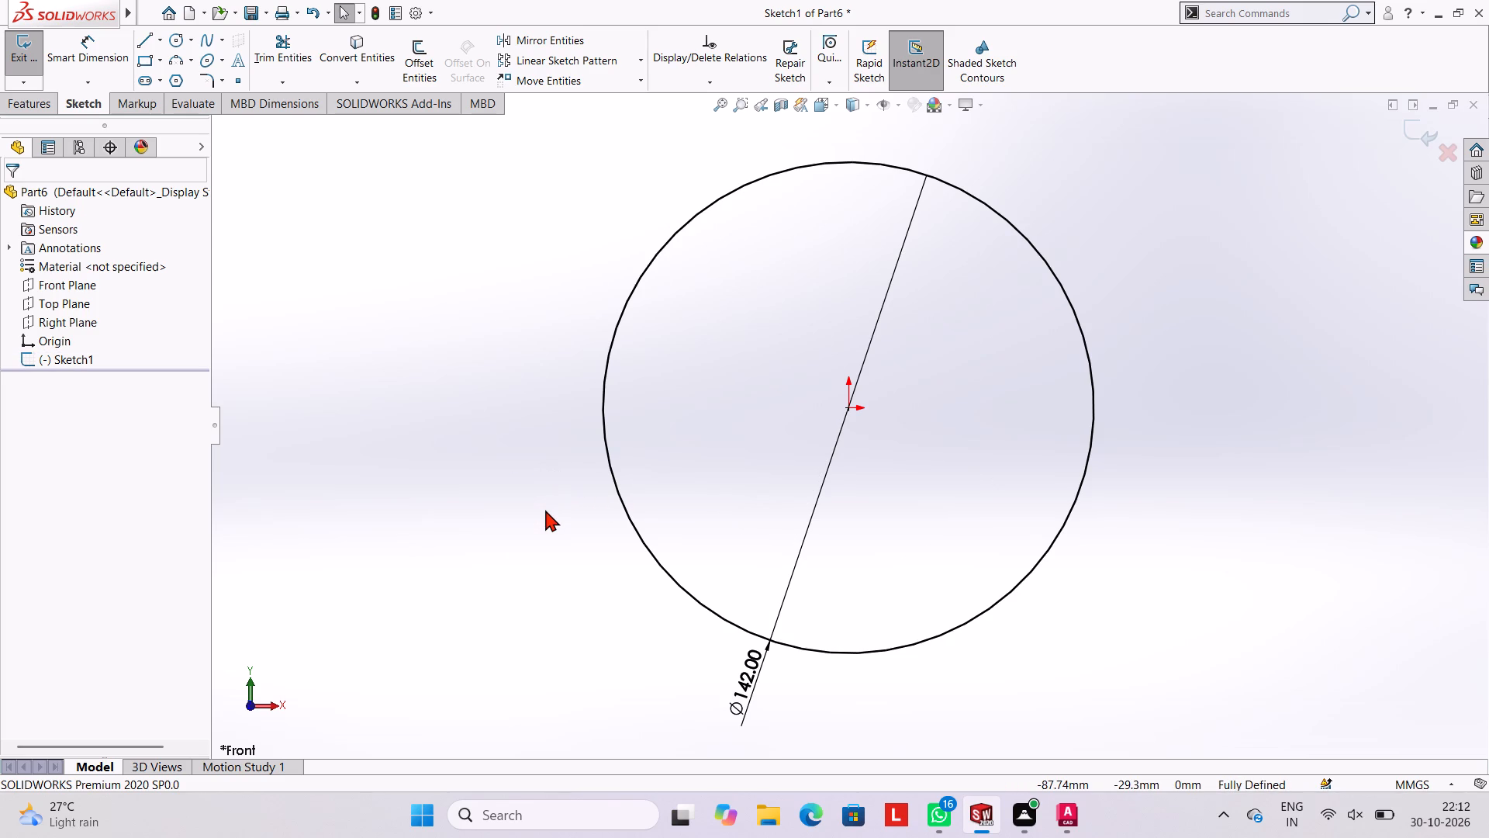
# Extrude the 142 mm circle as a blind boss 18 mm deep from the sketch plane.
pyautogui.click(39, 109)
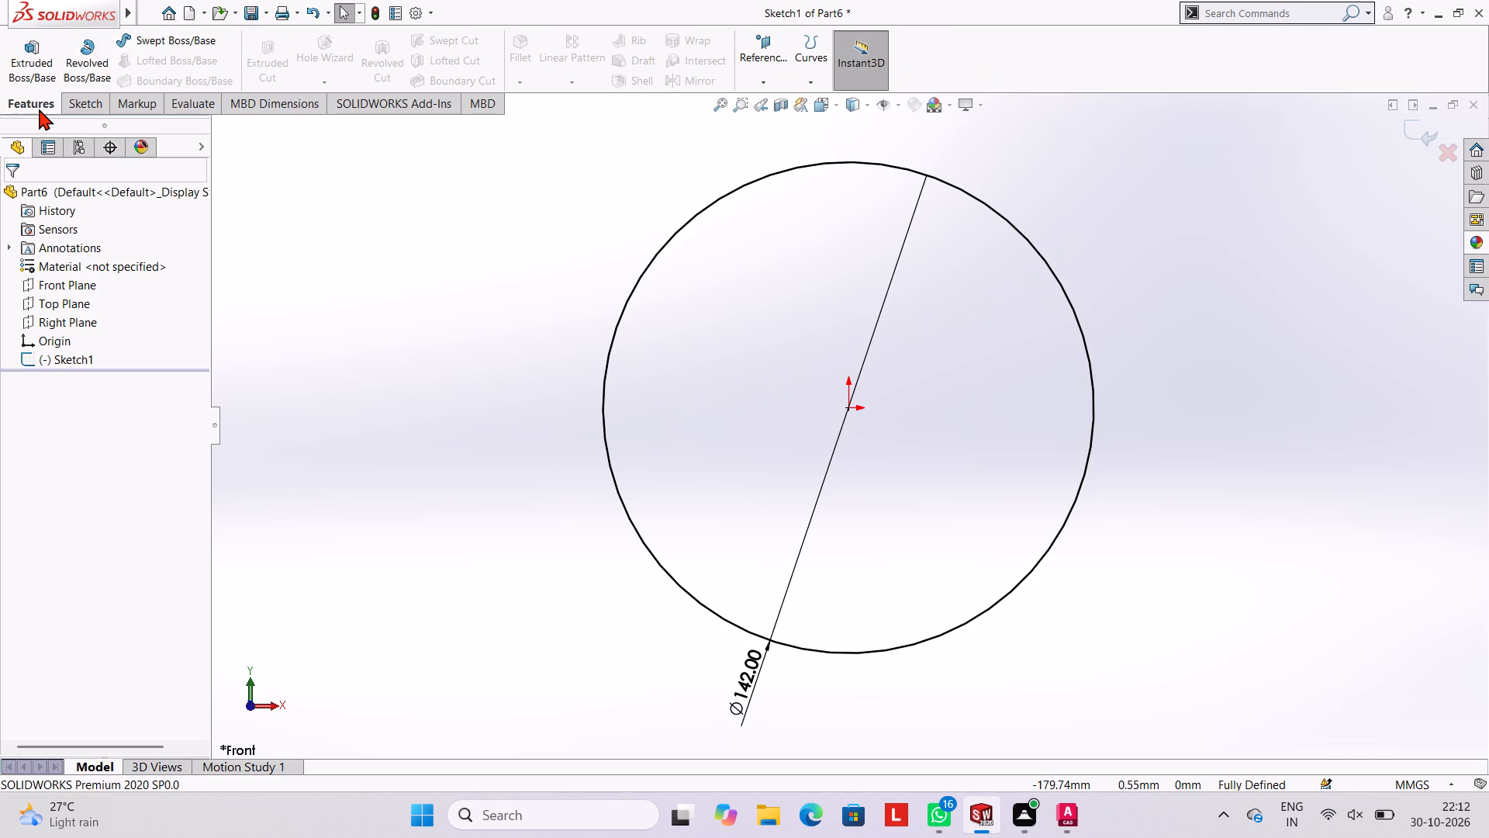
pyautogui.click(27, 68)
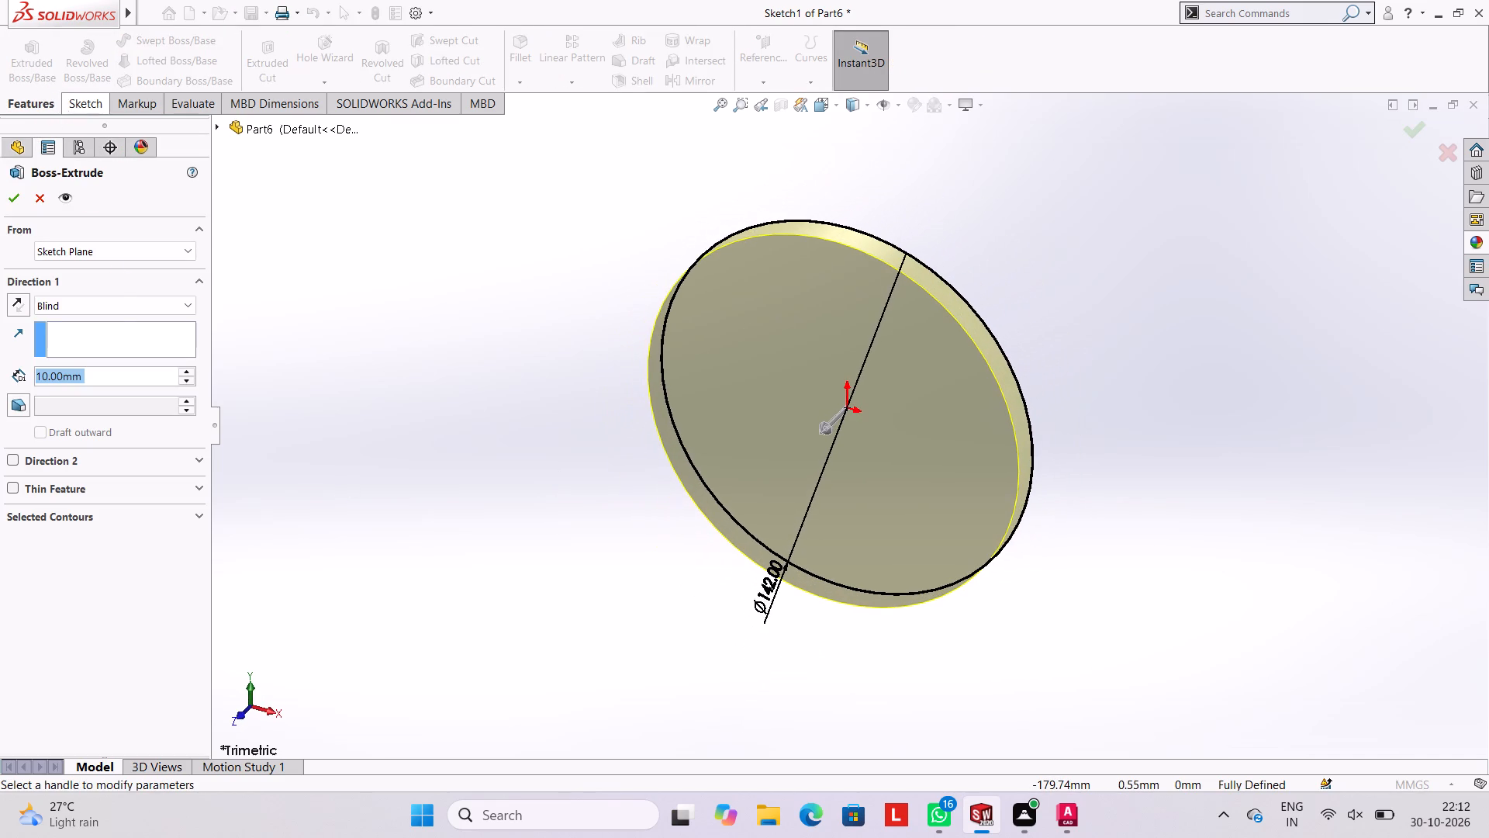
pyautogui.write('18')
pyautogui.press('Return')
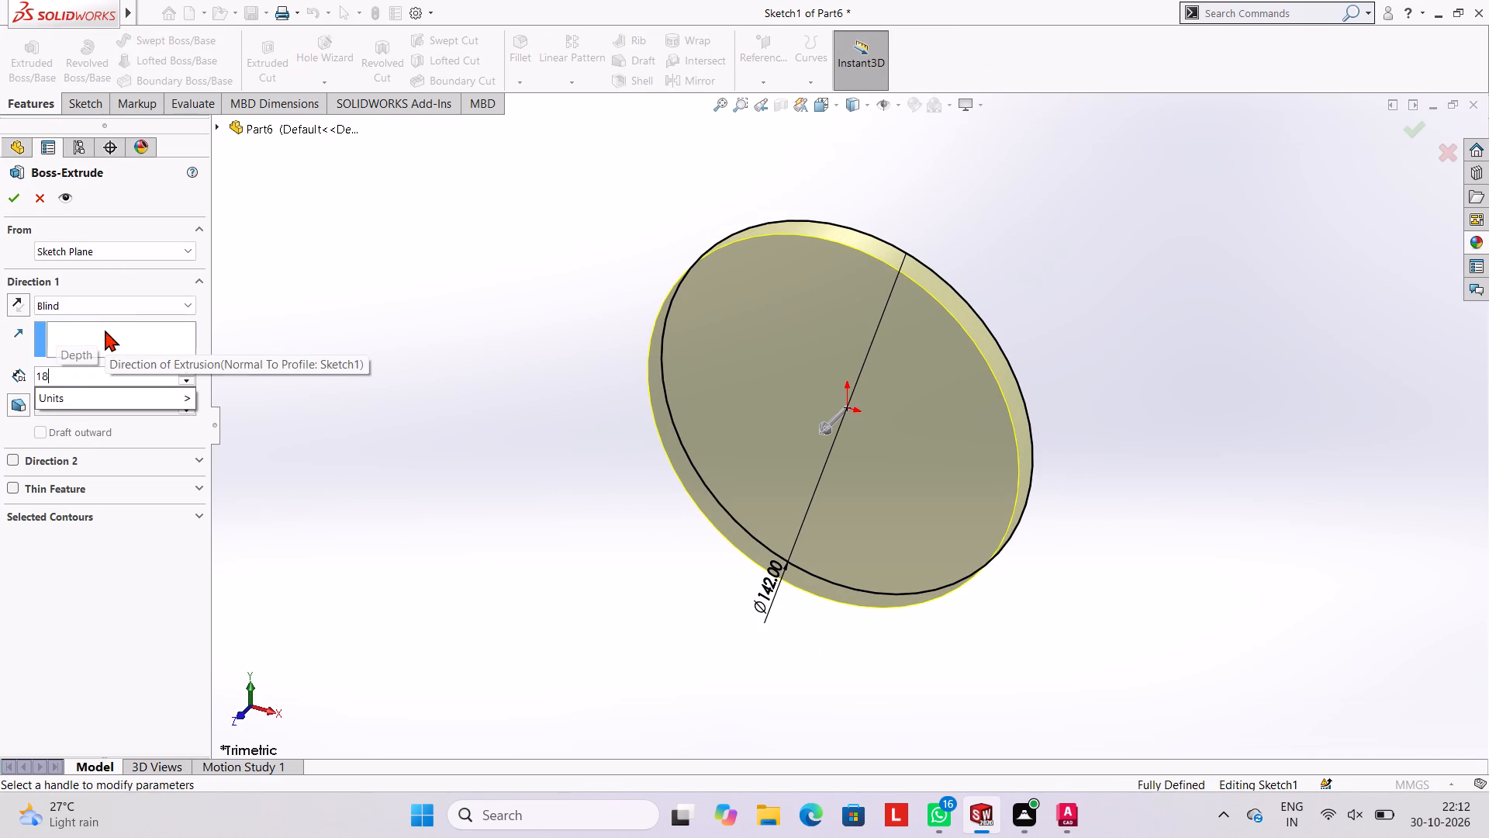
pyautogui.click(10, 205)
pyautogui.click(299, 230)
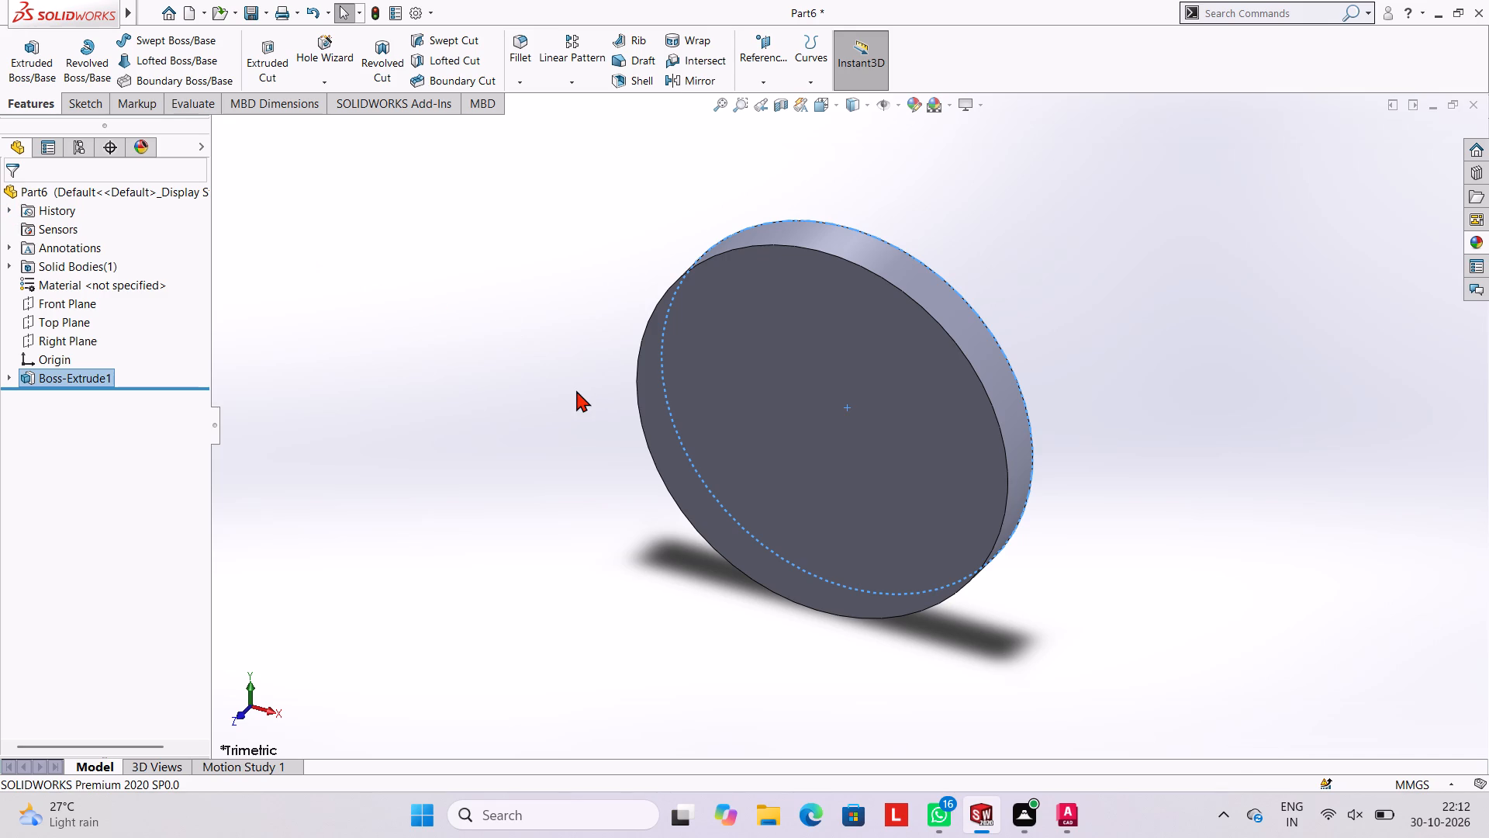
# Start a sketch on the disc's front face and draw a circle of radius 47 mm centred on the origin.
pyautogui.click(838, 390)
pyautogui.click(907, 340)
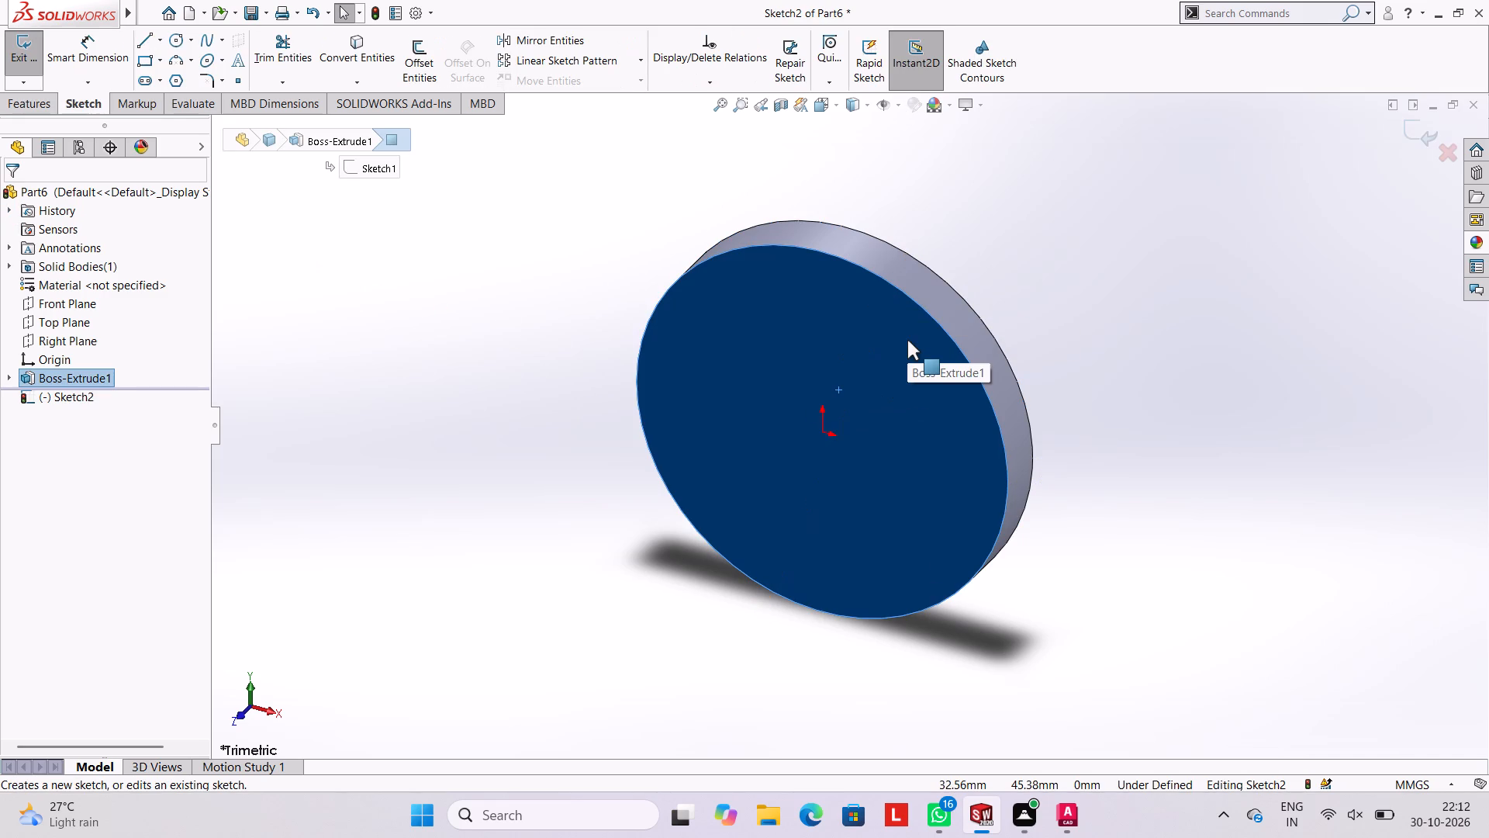
pyautogui.hotkey('ctrl', '8')
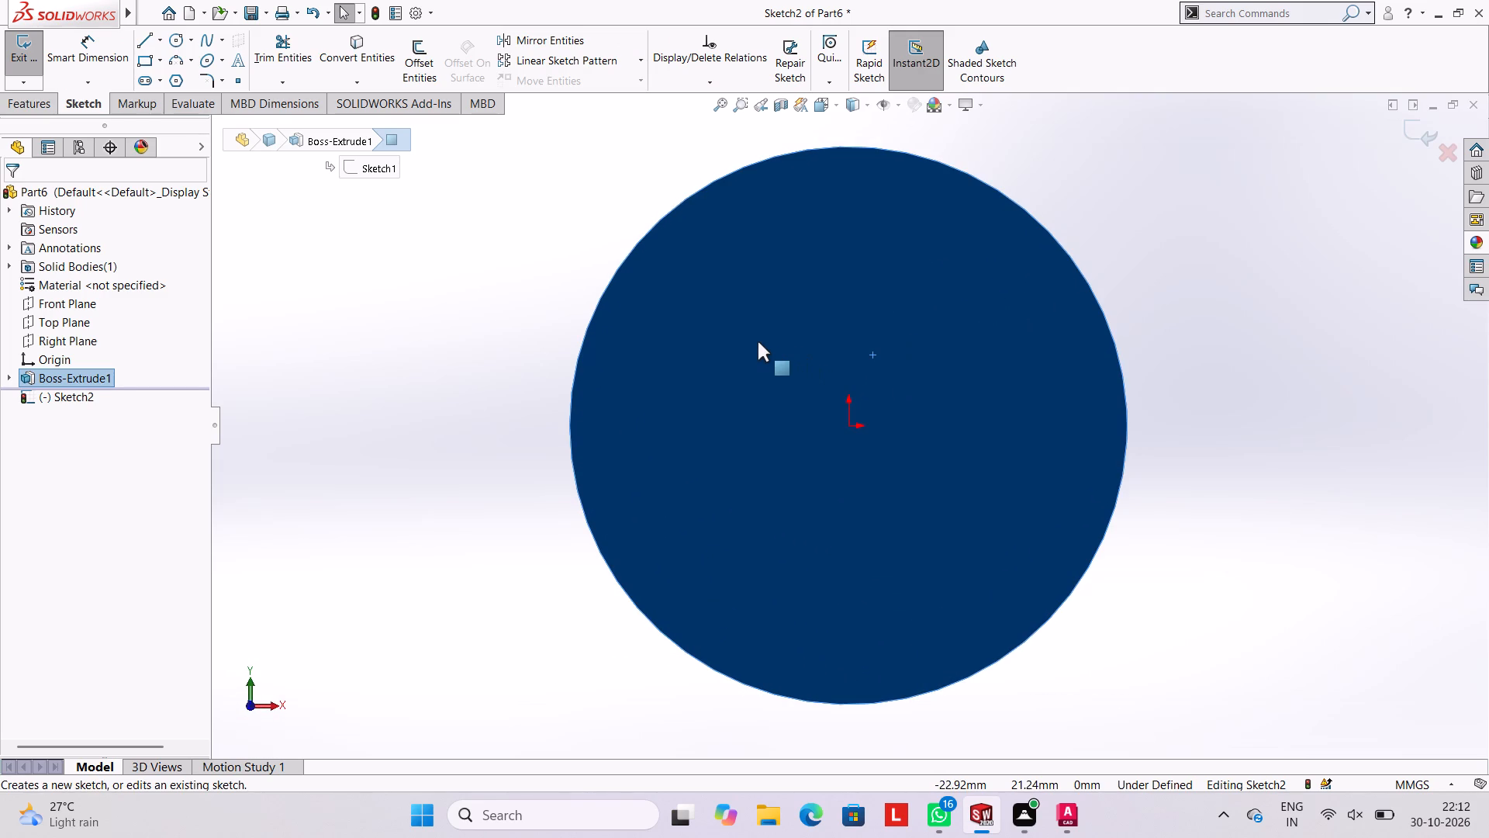
pyautogui.click(175, 40)
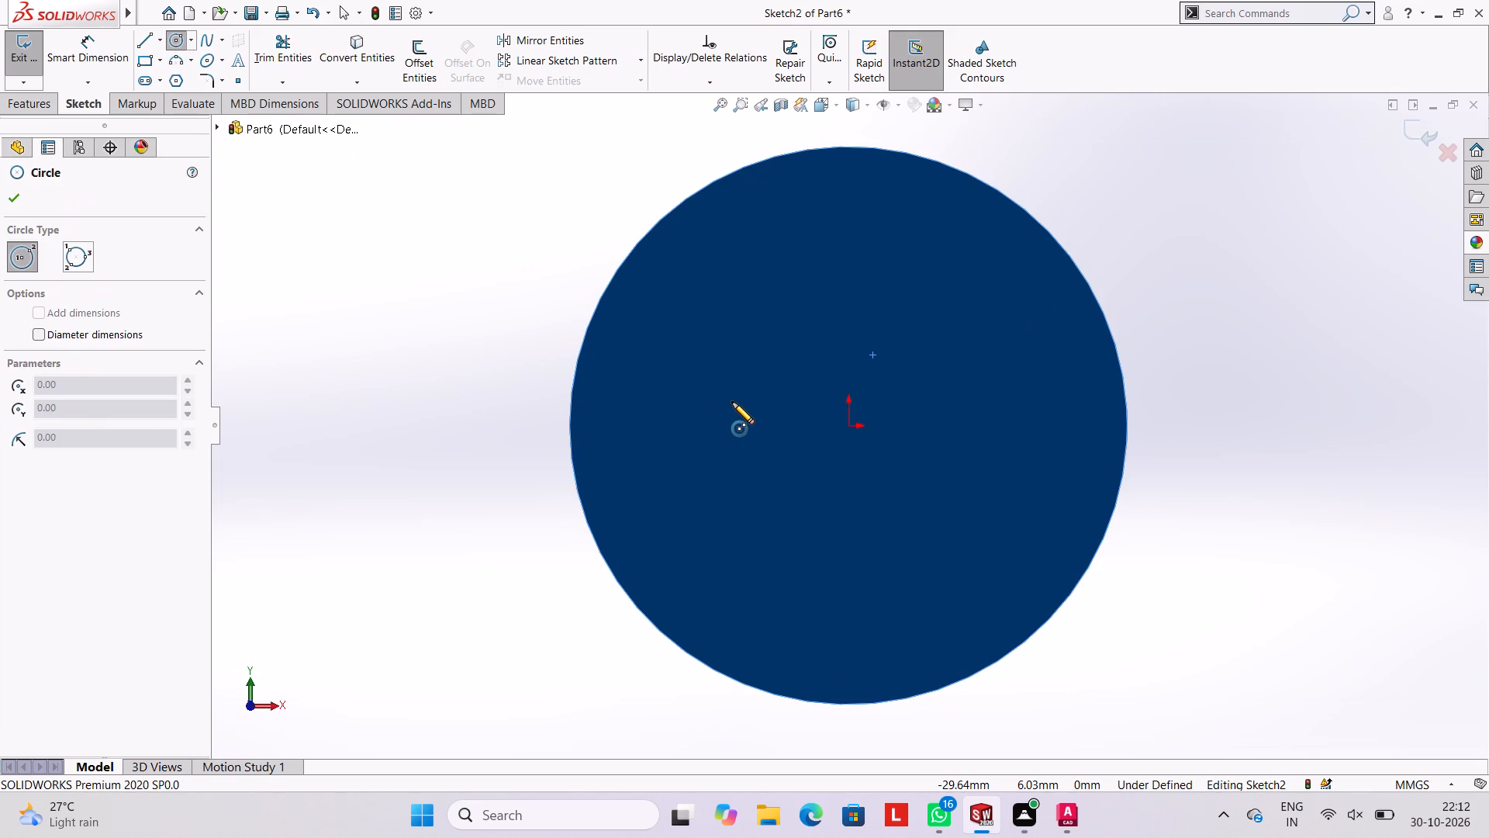
pyautogui.click(847, 428)
pyautogui.write('47')
pyautogui.press('Return')
pyautogui.press('Escape')
pyautogui.press('Escape')
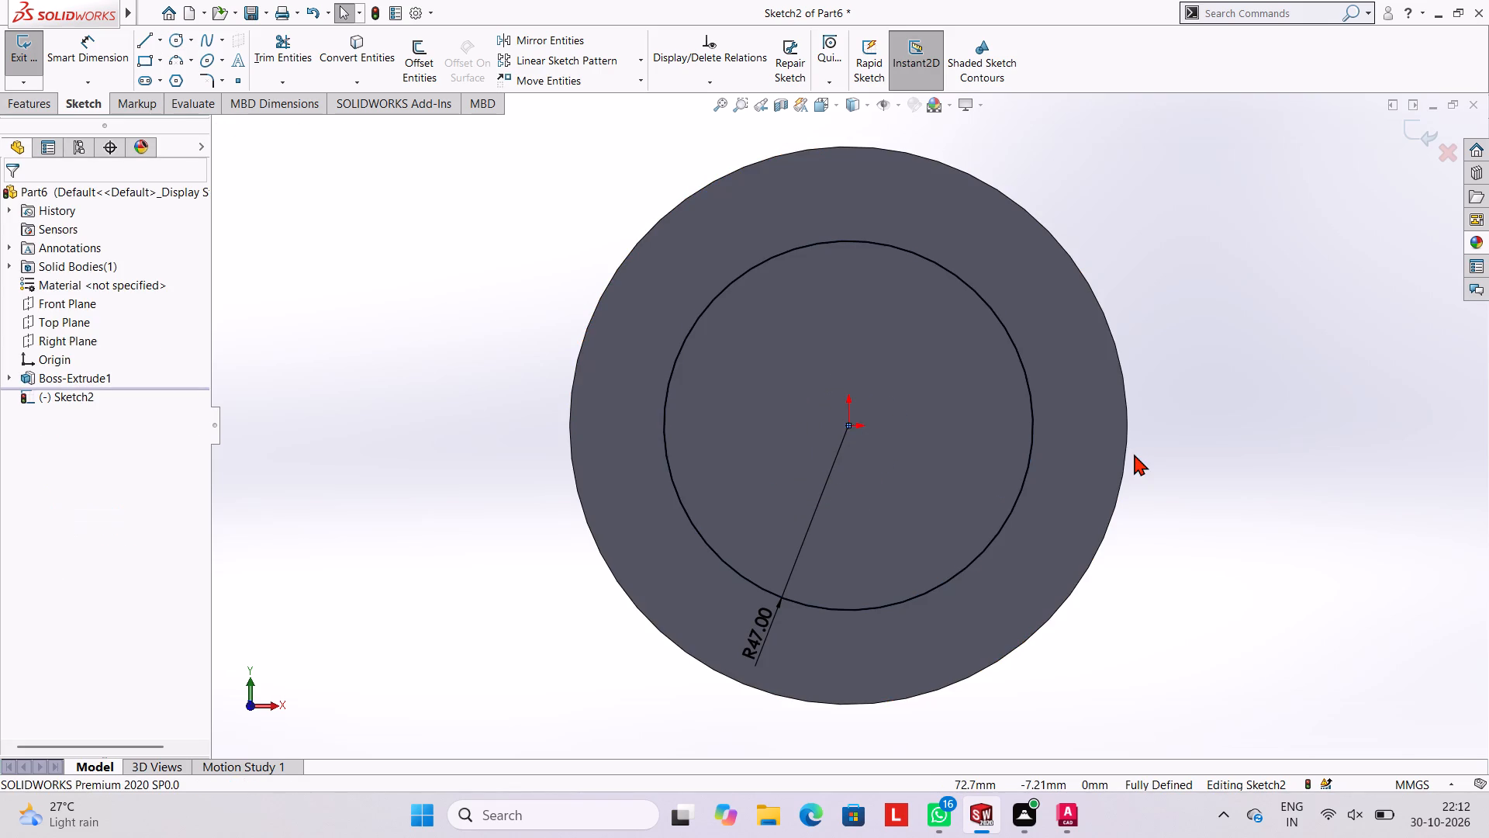
pyautogui.press('Escape')
pyautogui.press('Escape')
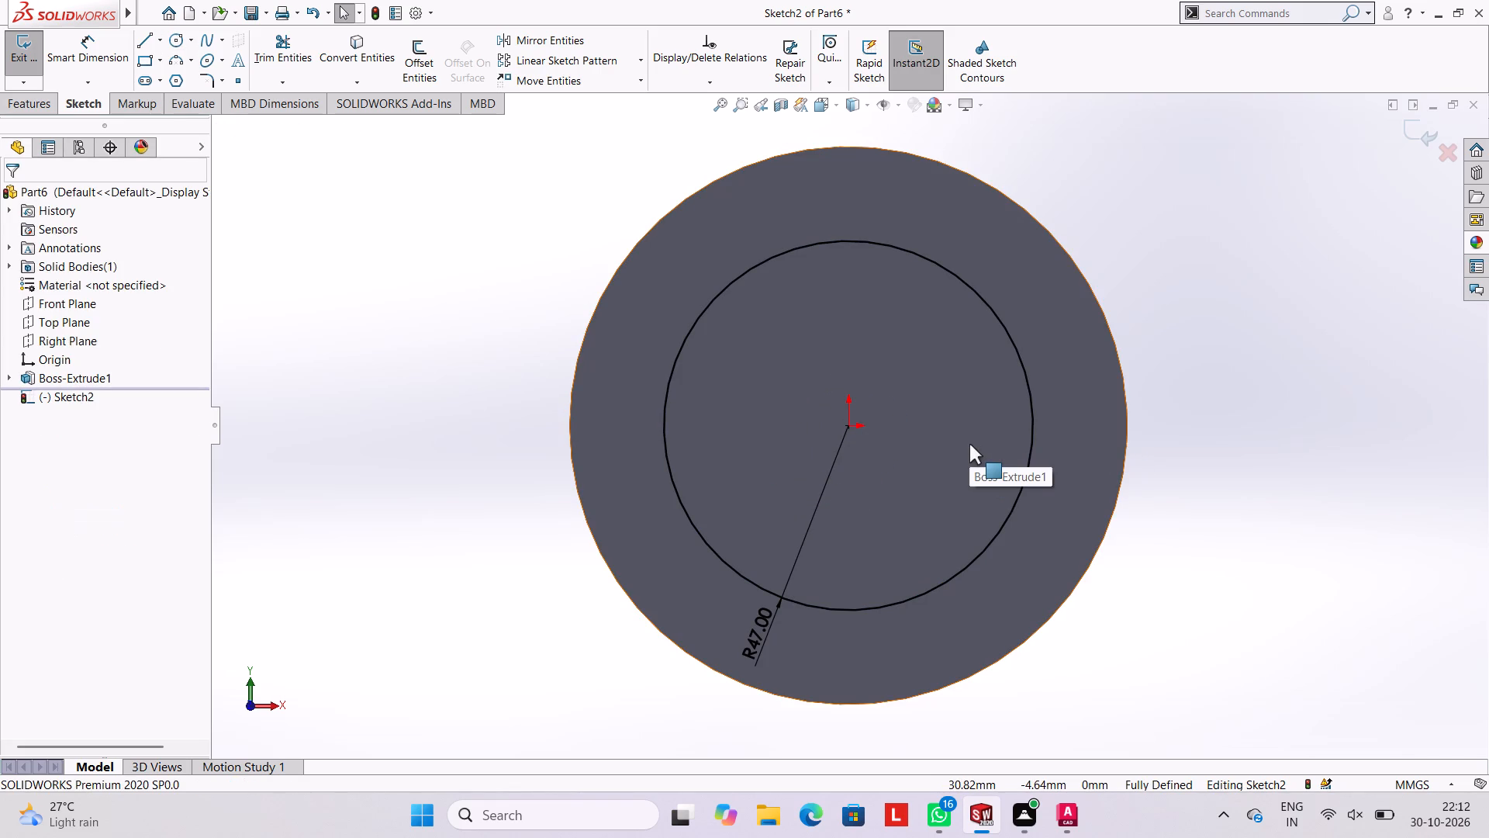
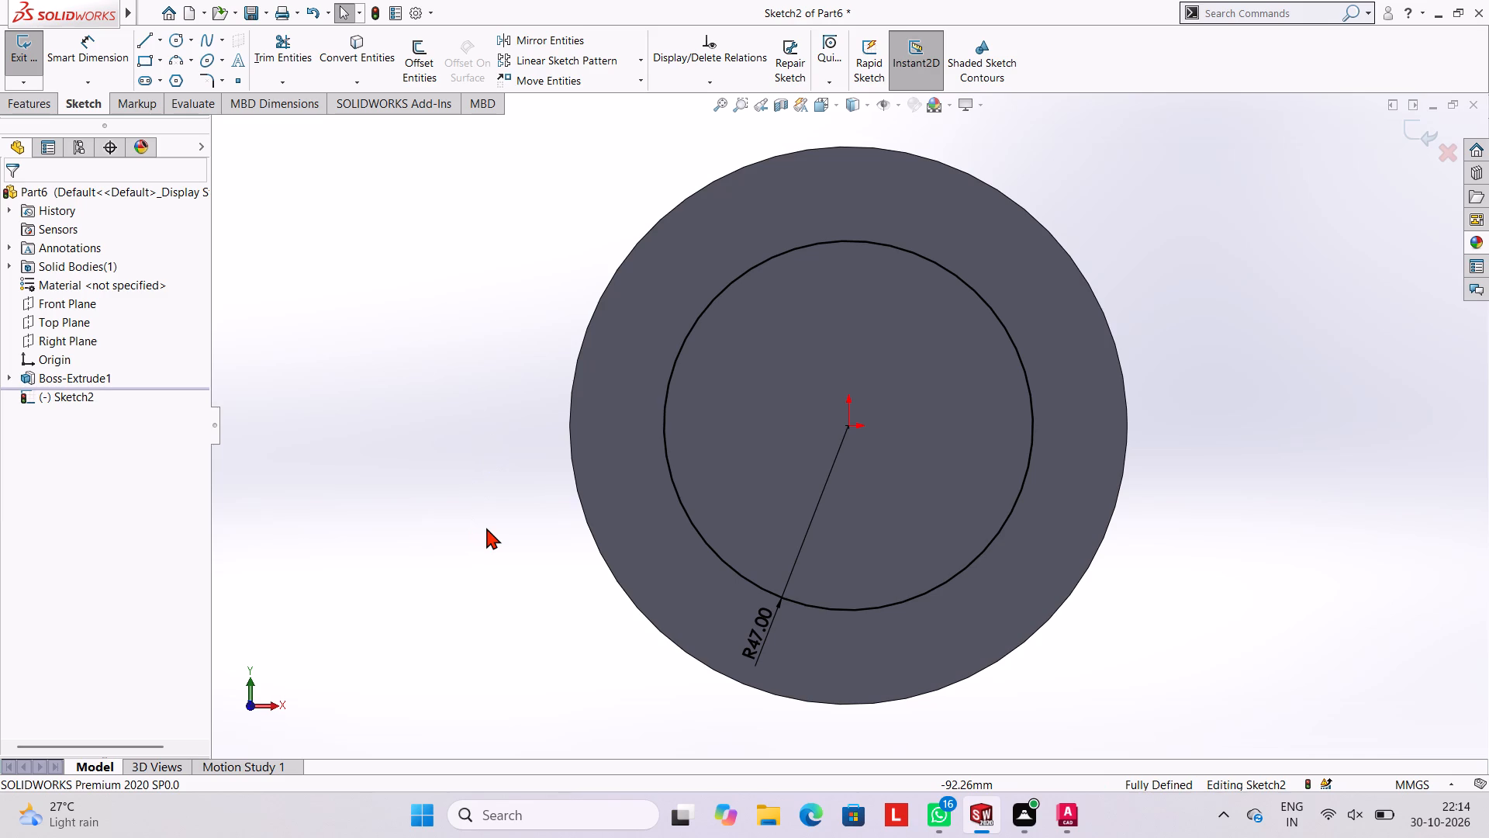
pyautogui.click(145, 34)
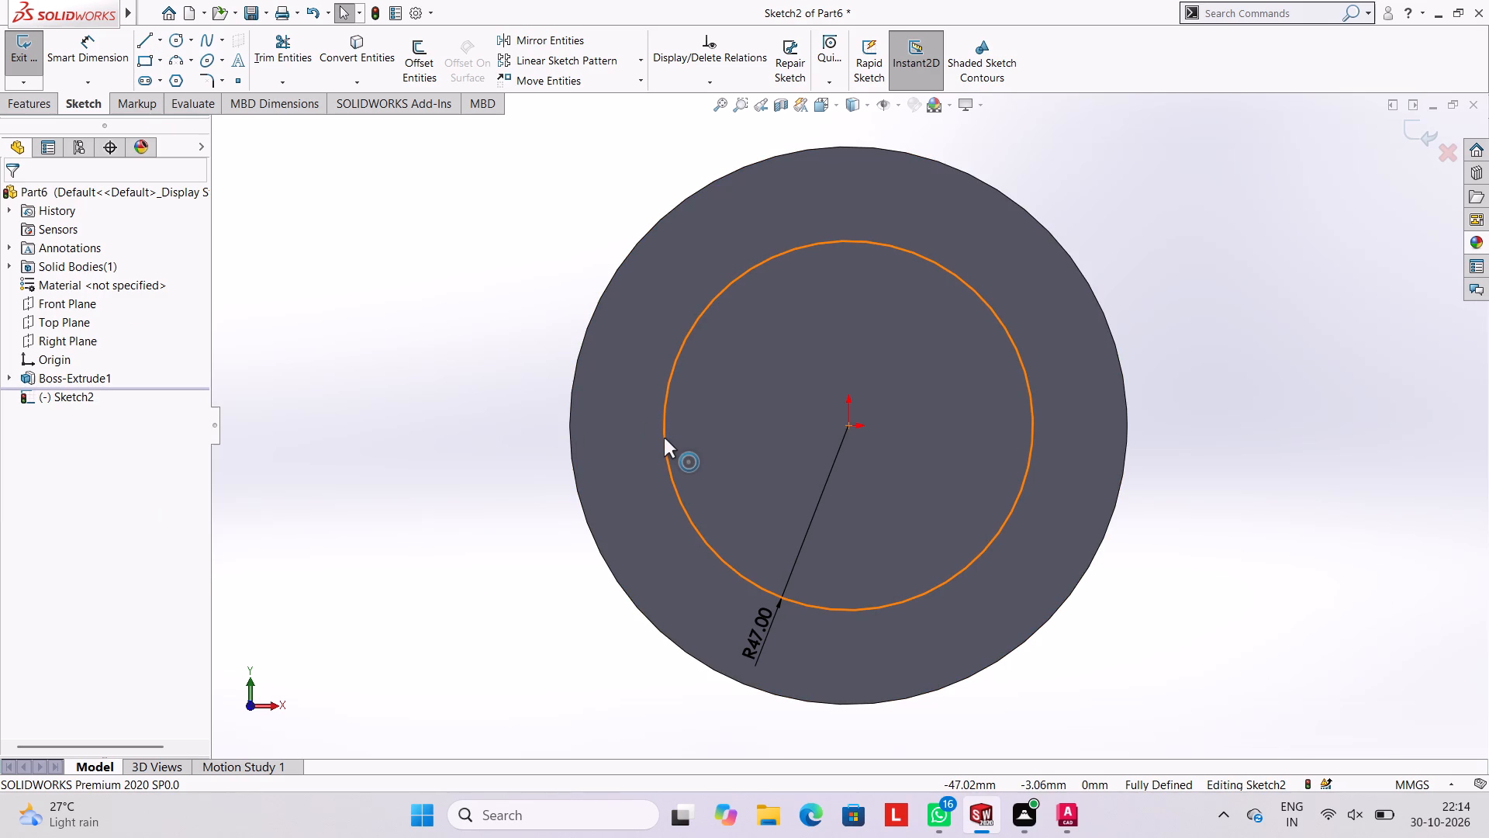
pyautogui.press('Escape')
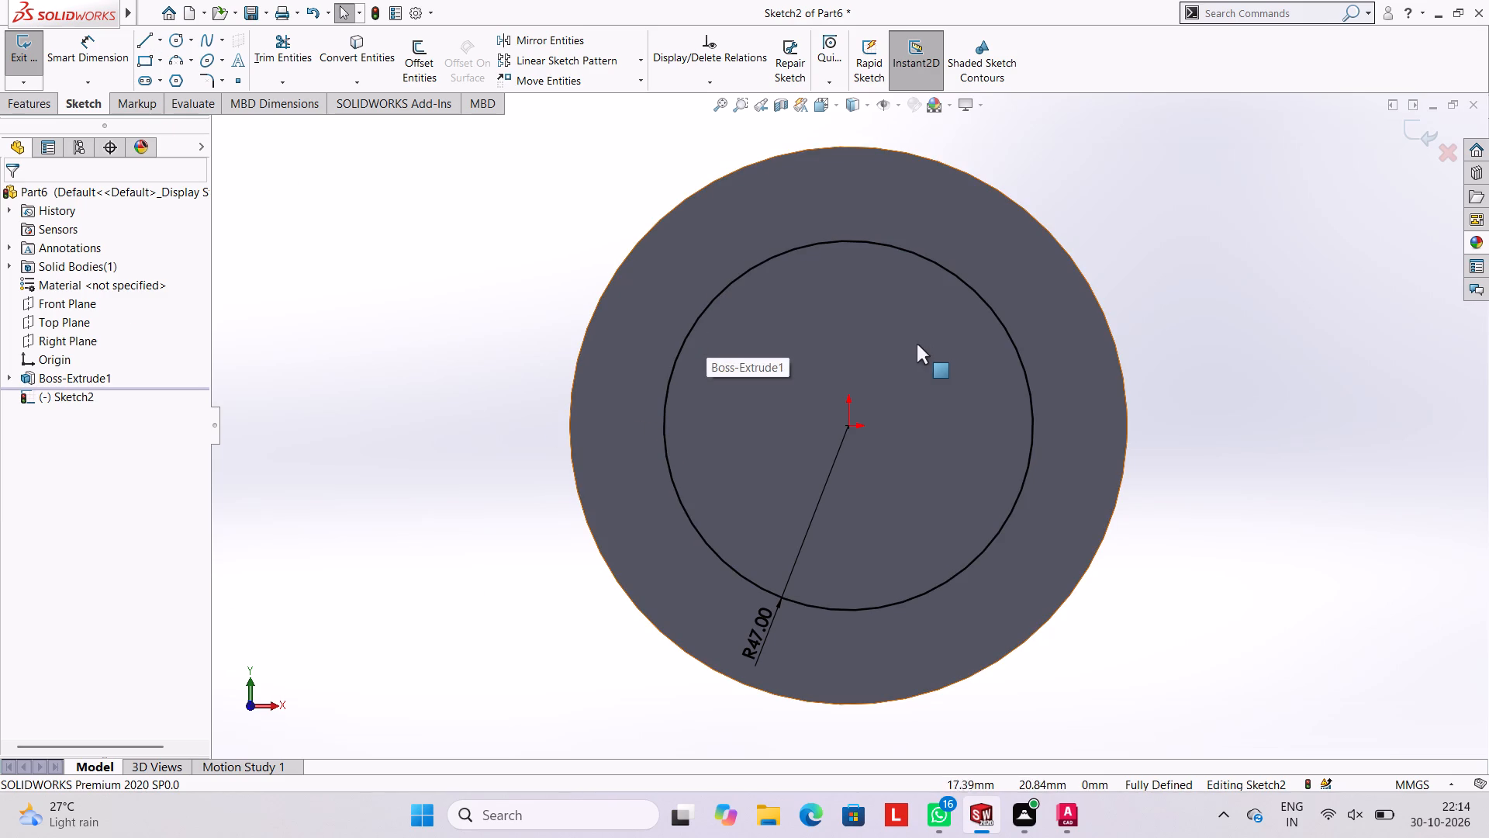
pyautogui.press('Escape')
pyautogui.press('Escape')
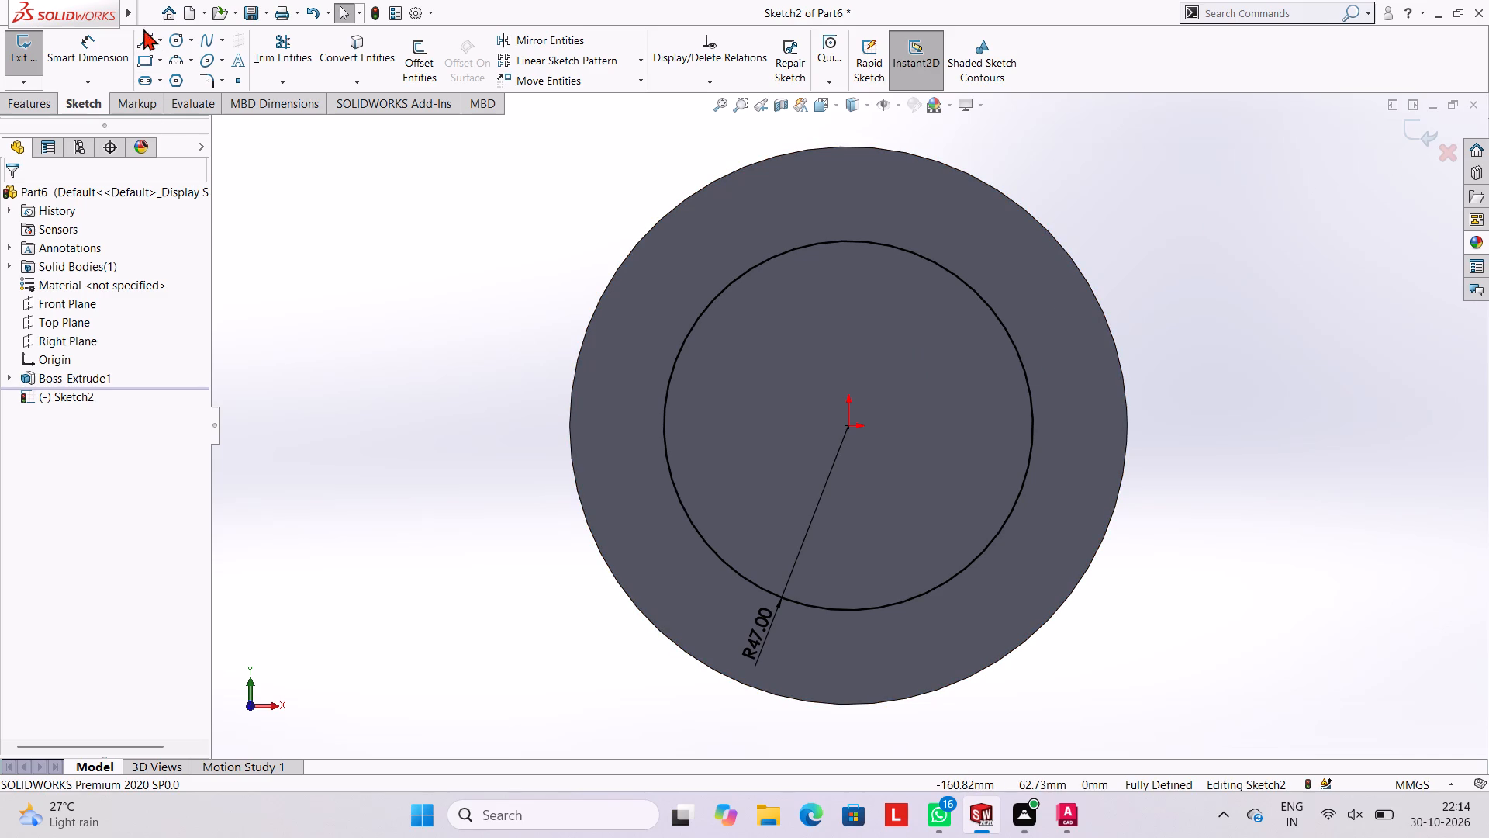
# Sketch a 20 mm vertical line up from the 47 mm radius circle's left quadrant and a horizontal line from its top across the circle.
pyautogui.click(143, 29)
pyautogui.click(146, 39)
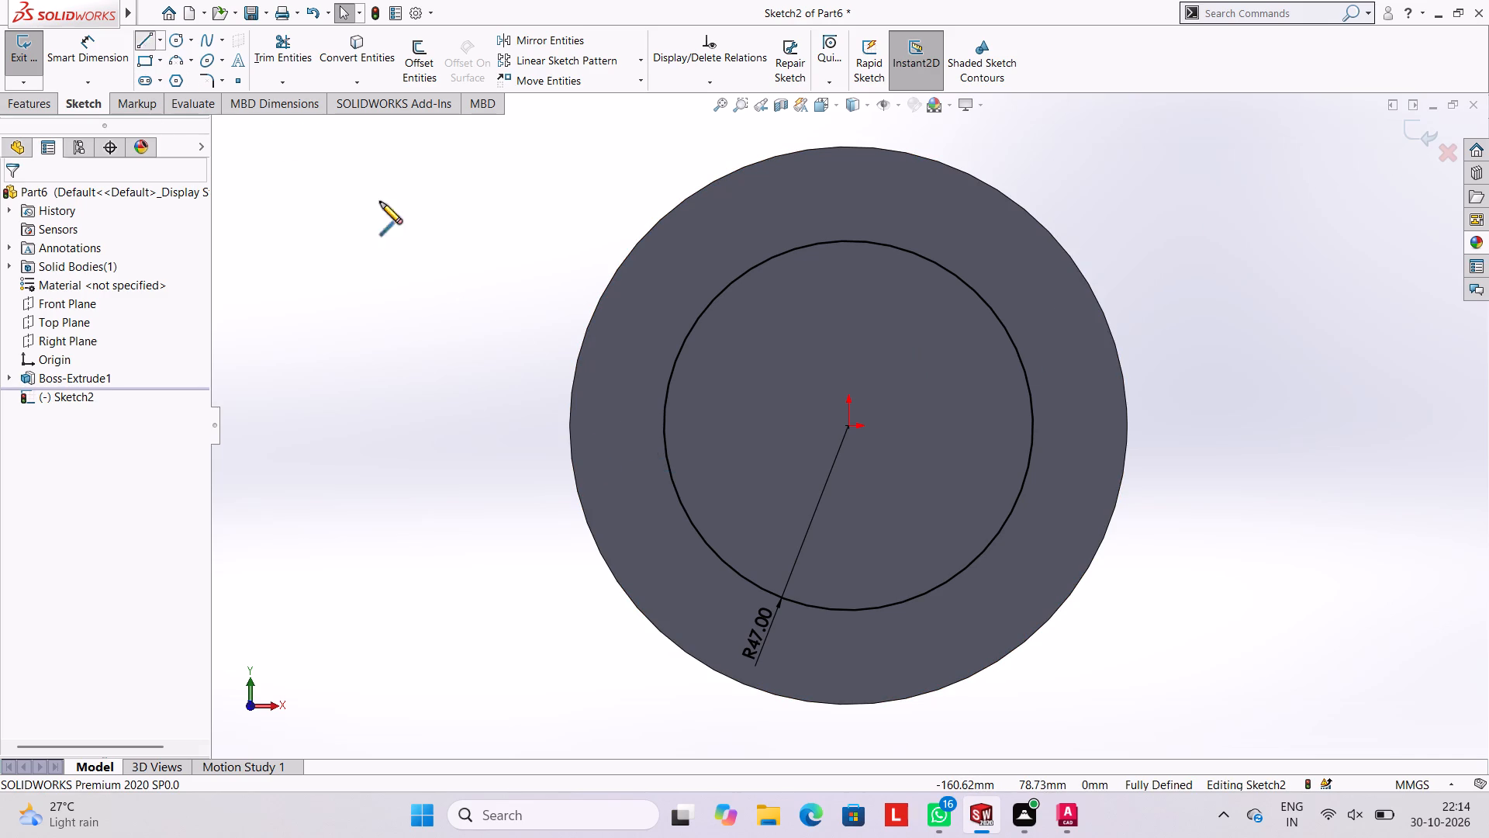
pyautogui.click(665, 424)
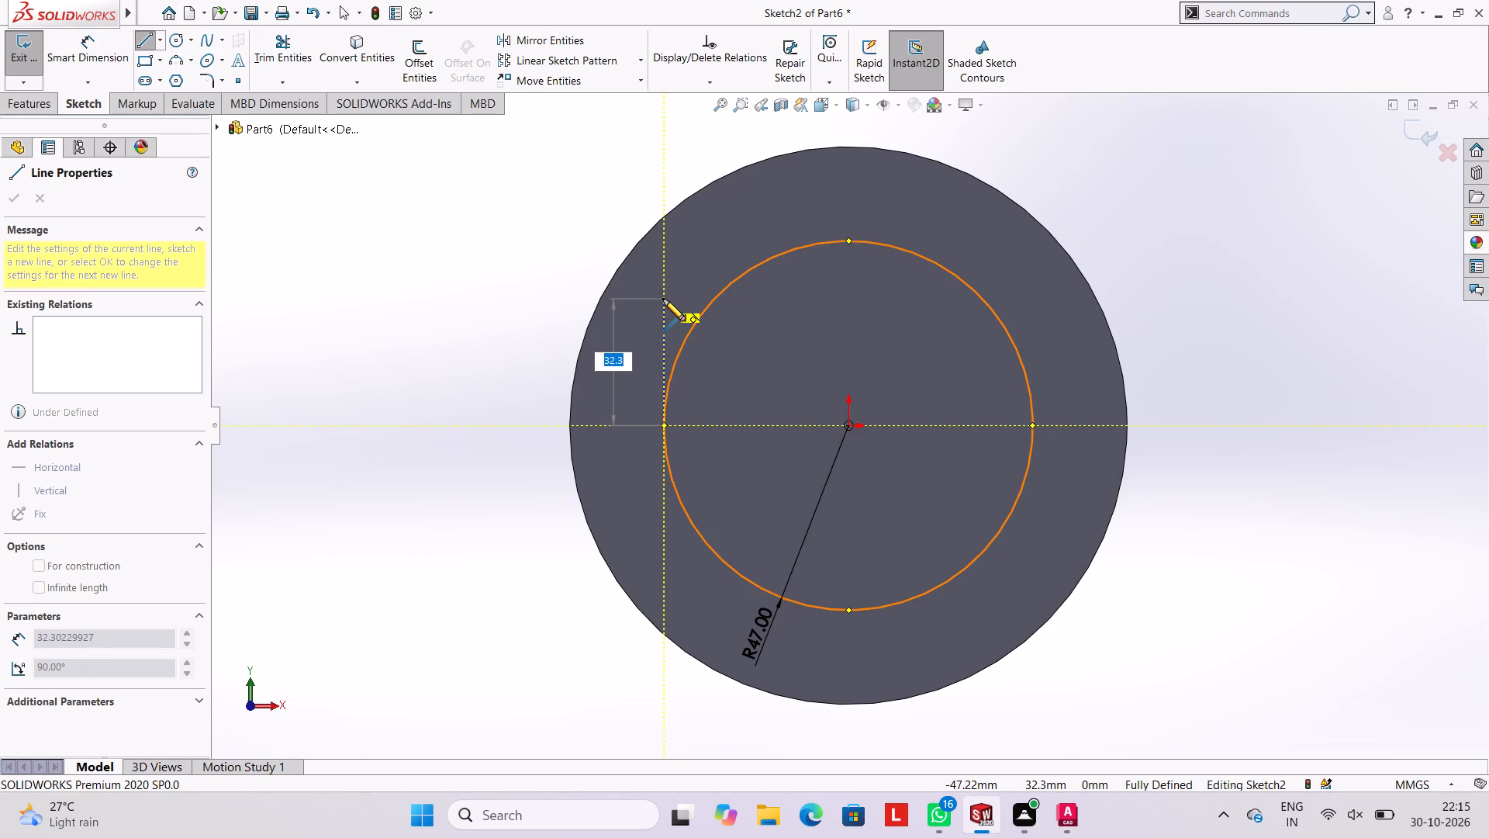
pyautogui.write('20.')
pyautogui.press('Return')
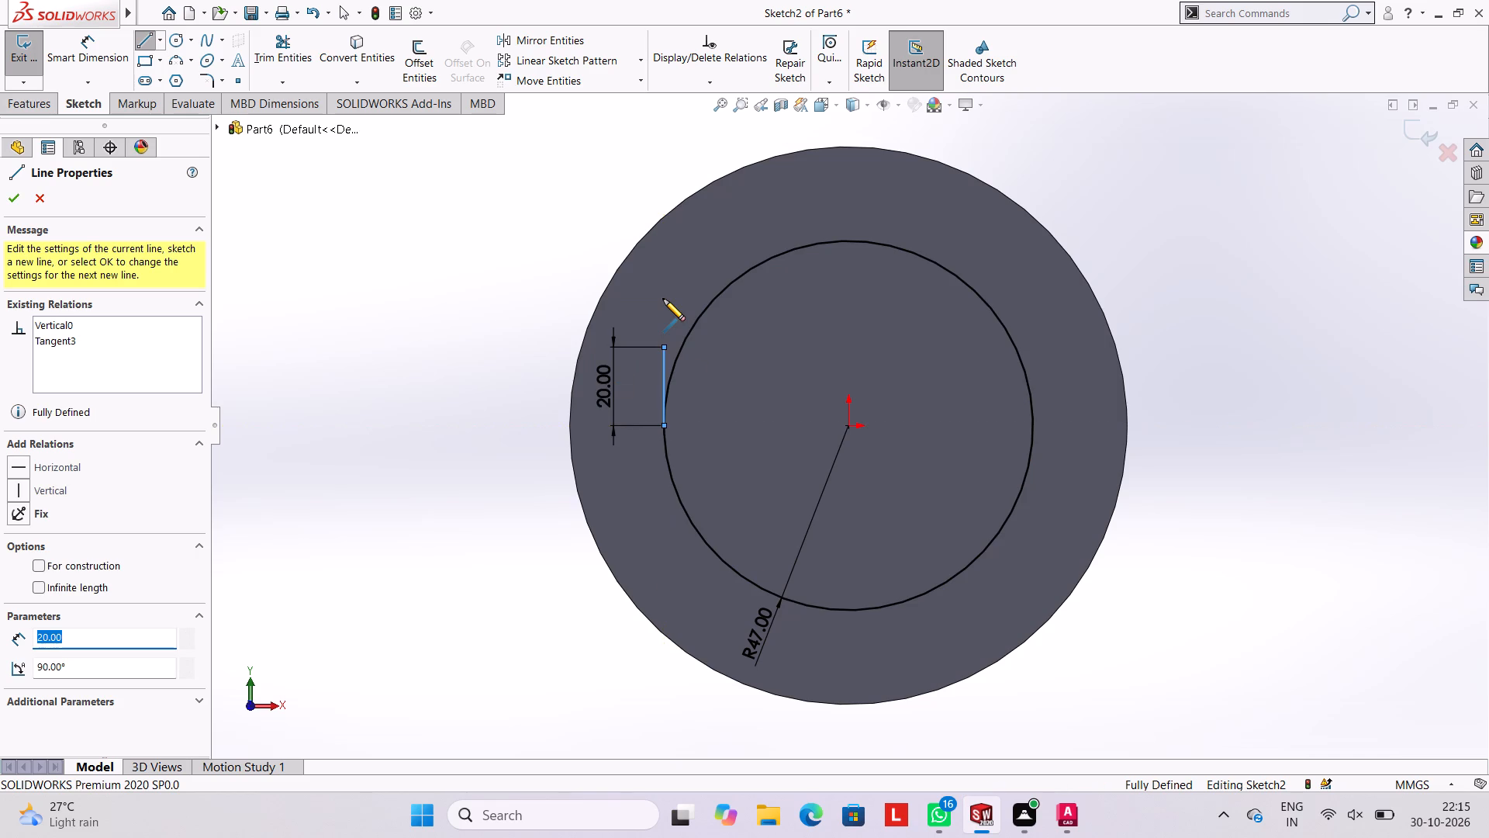
pyautogui.click(1038, 347)
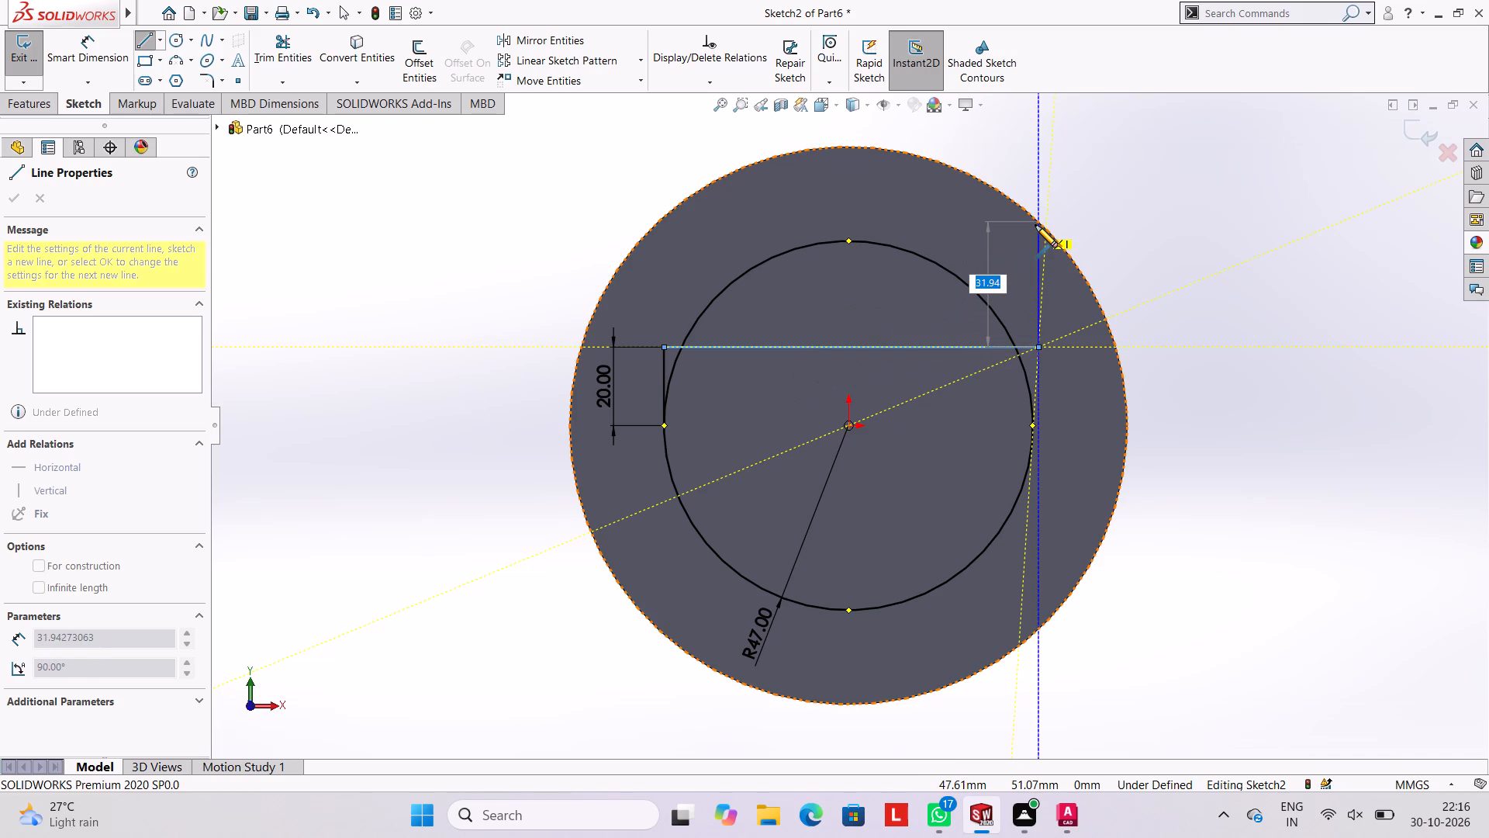
pyautogui.press('Escape')
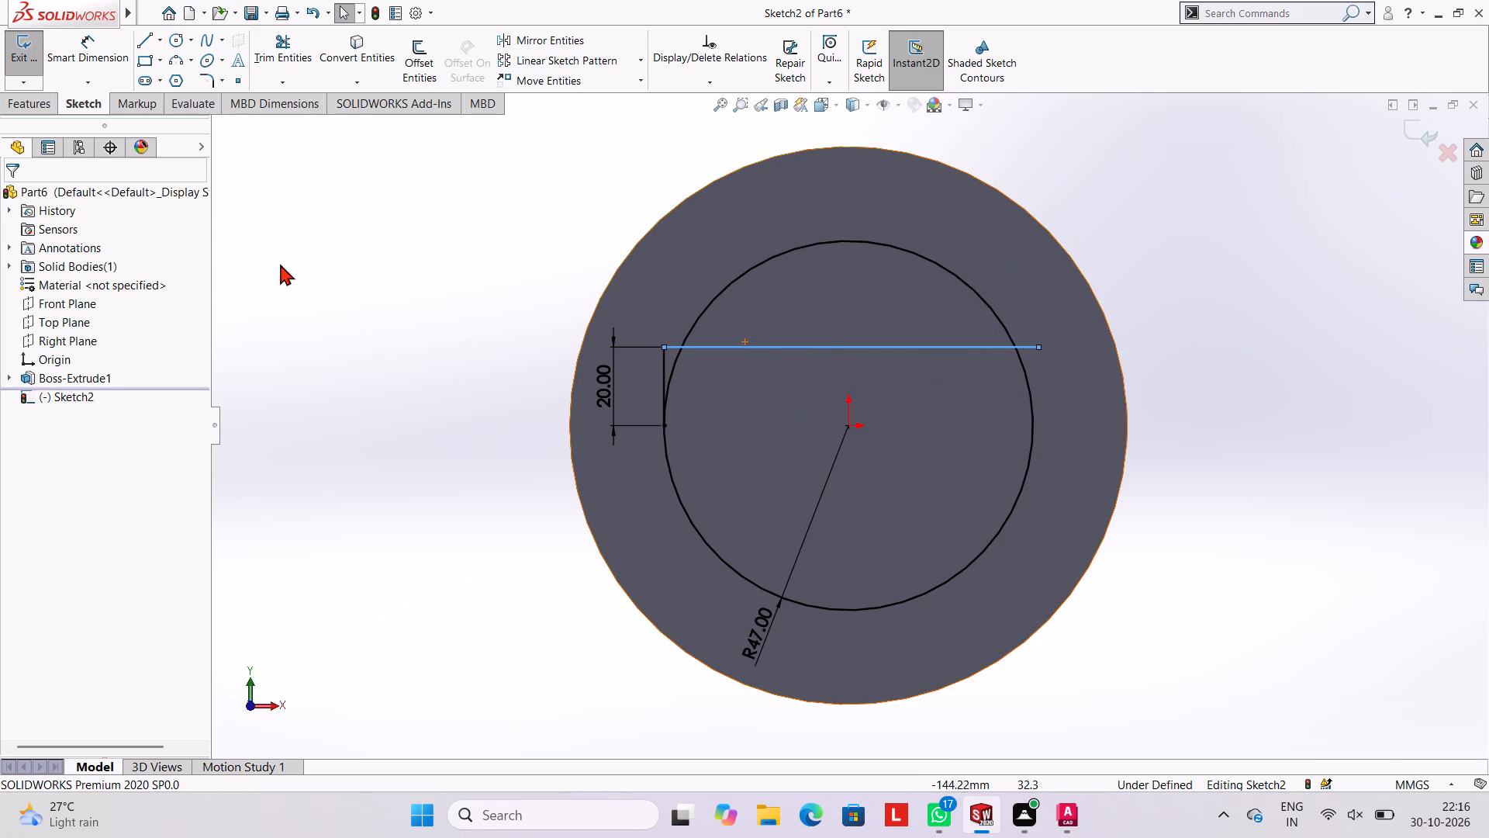
# Trim away the horizontal line's portion inside the circle and its overhang beyond the circle's right side.
pyautogui.click(299, 55)
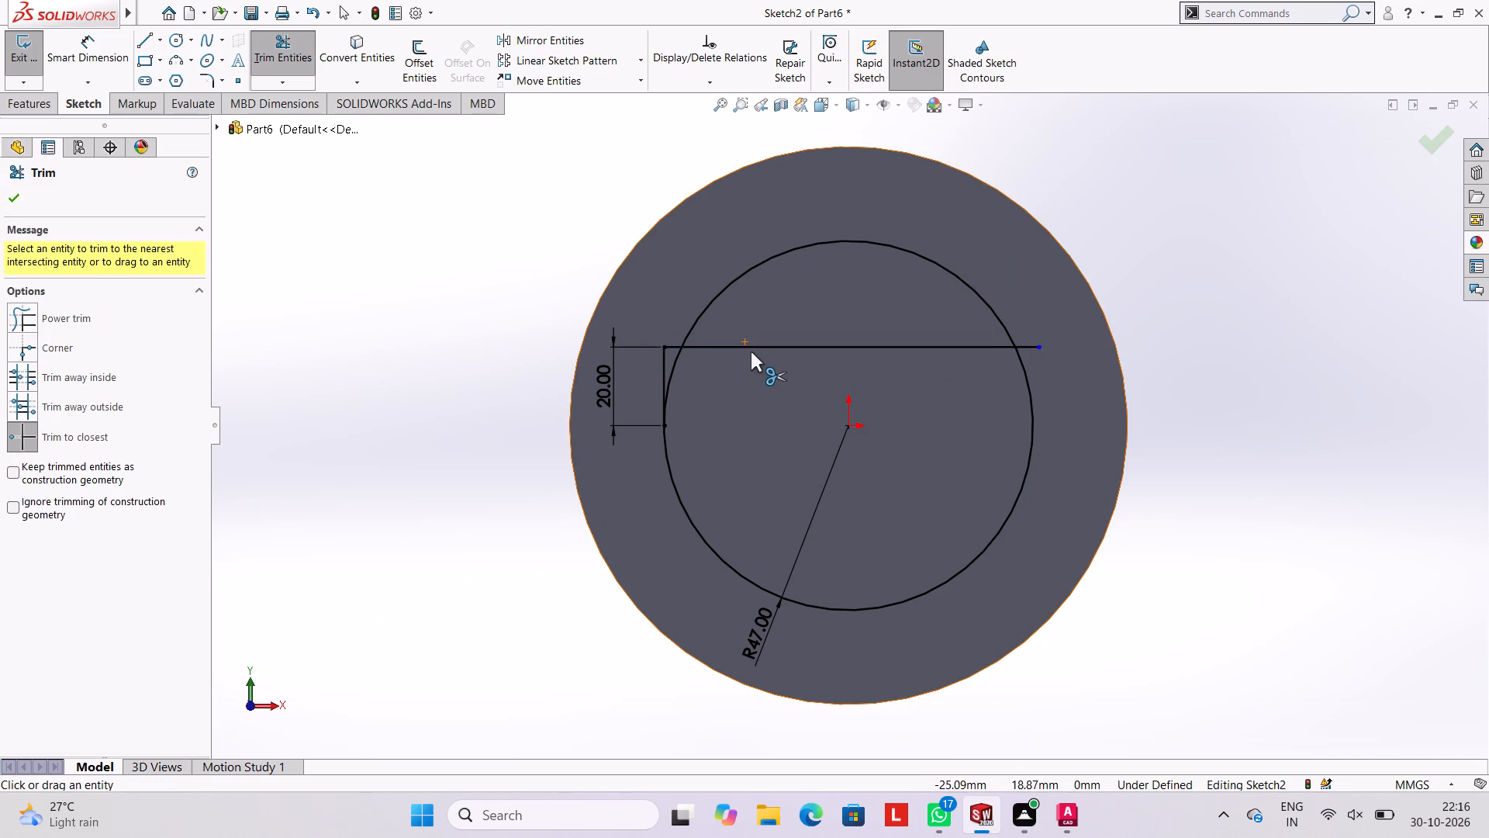
pyautogui.click(751, 351)
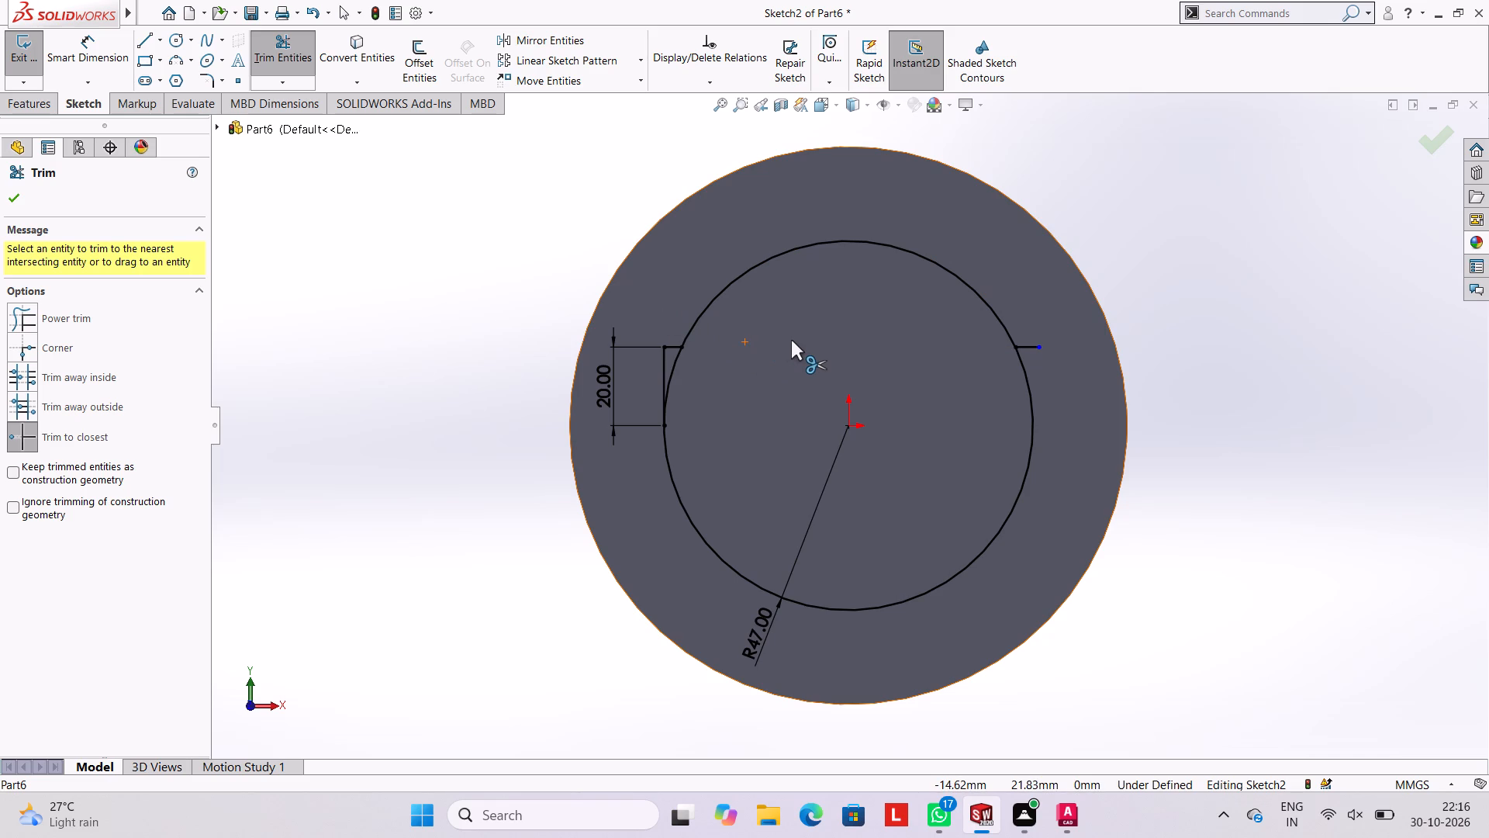
pyautogui.click(1027, 351)
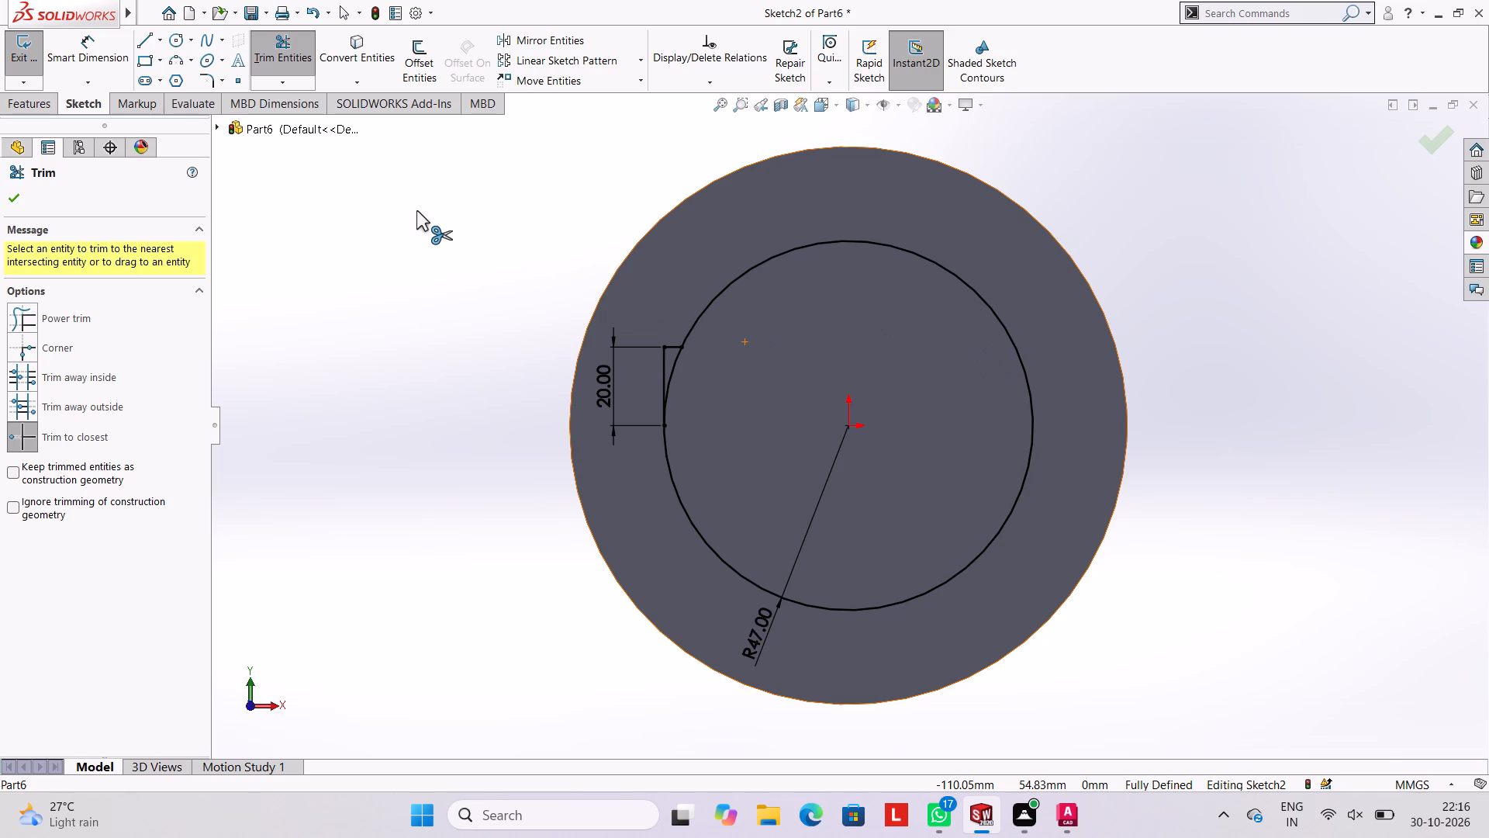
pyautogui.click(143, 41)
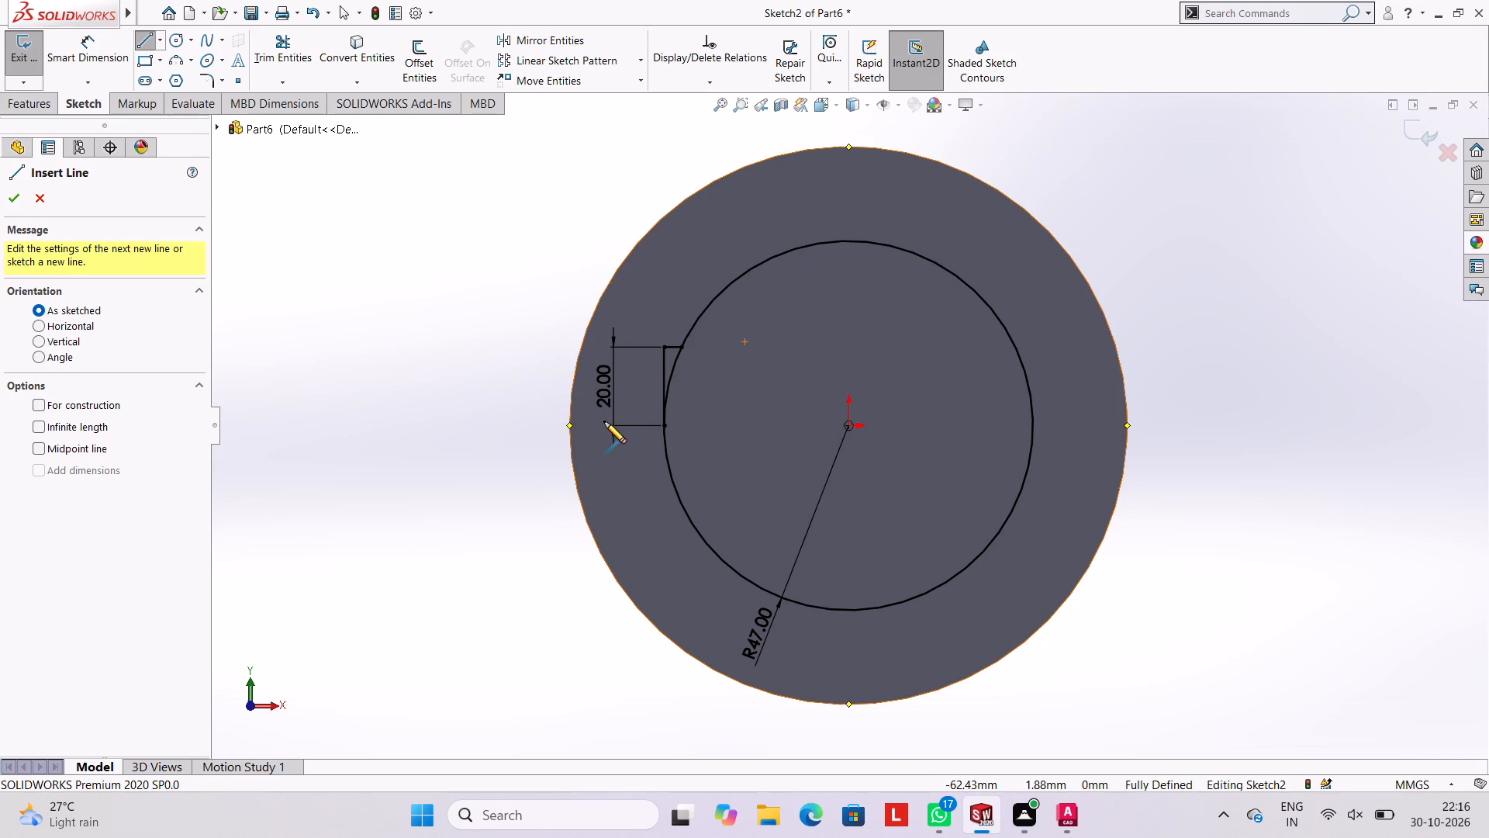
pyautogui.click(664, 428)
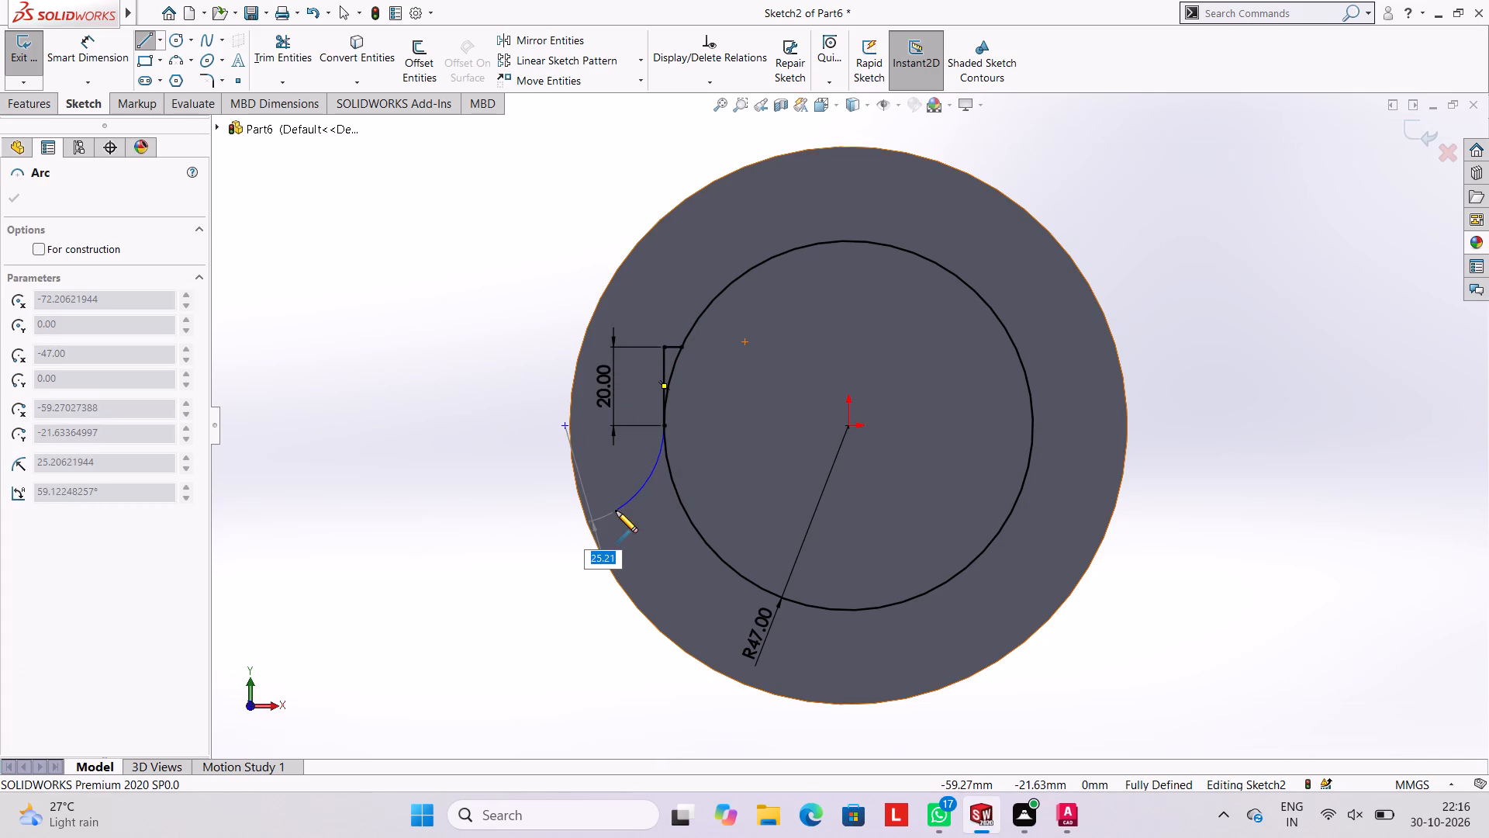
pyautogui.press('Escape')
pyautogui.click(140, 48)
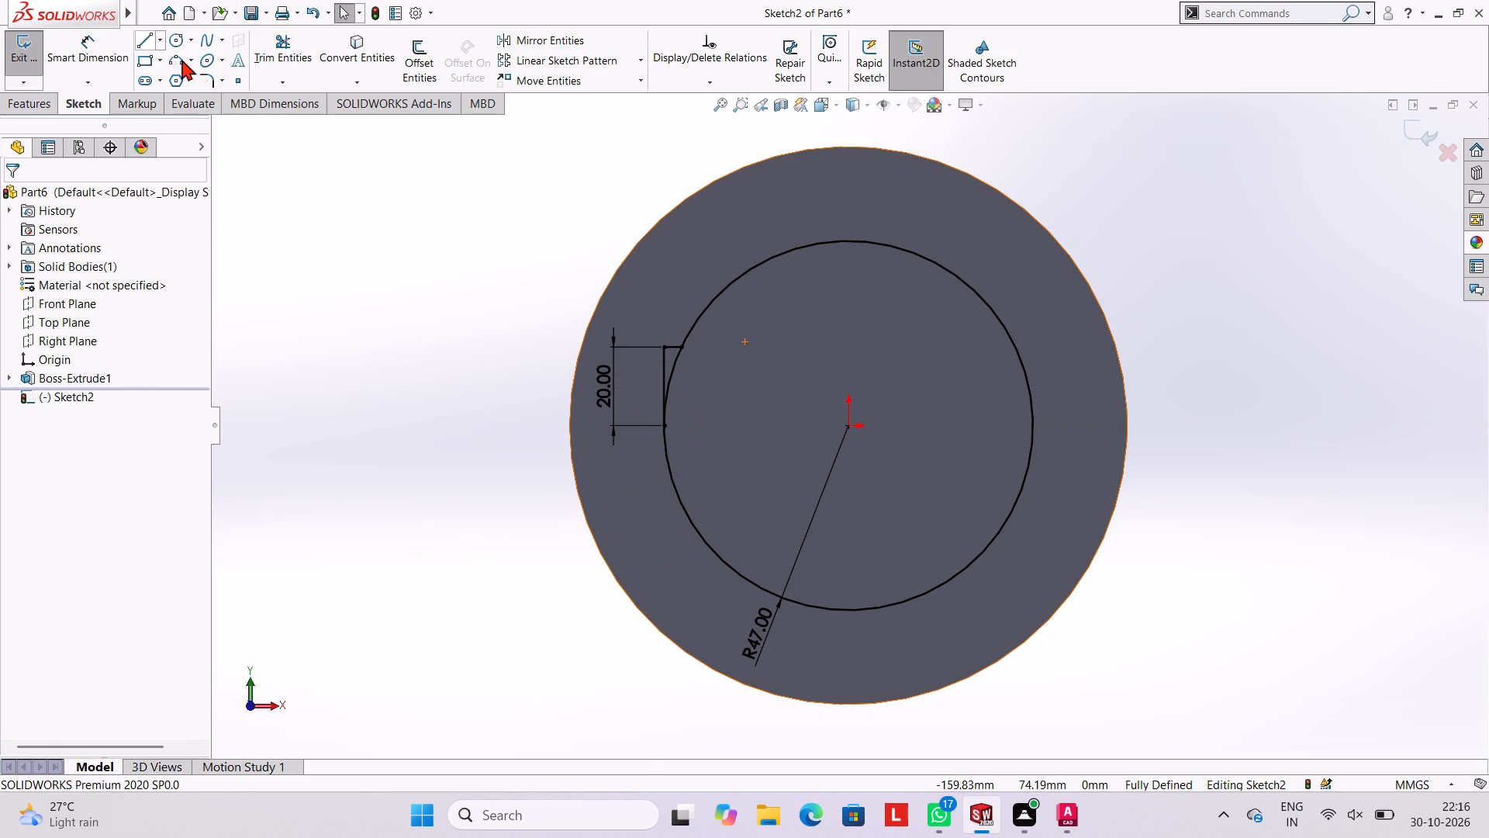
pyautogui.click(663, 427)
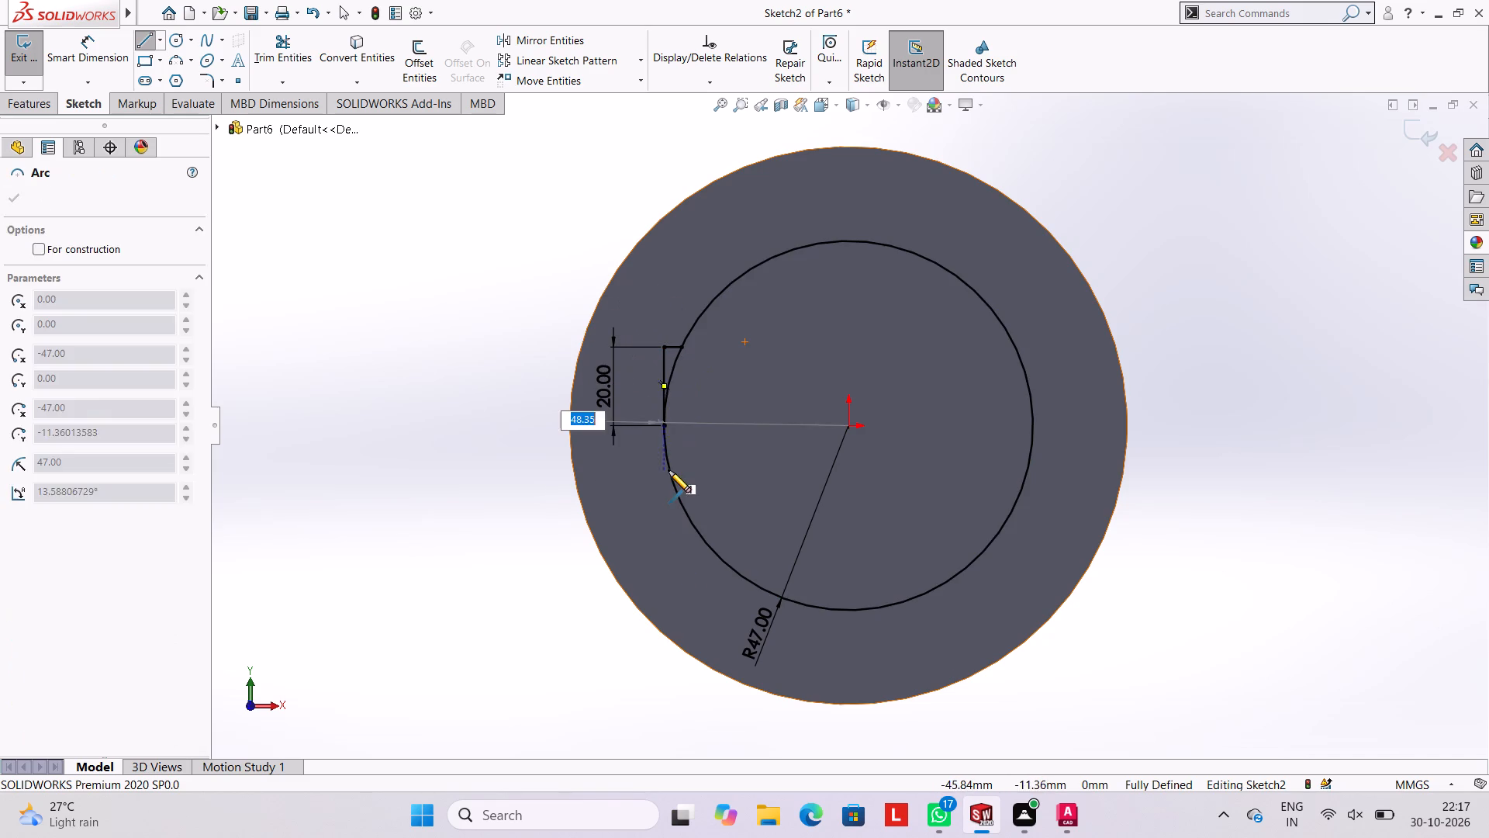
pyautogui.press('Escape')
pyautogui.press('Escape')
# Sketch a 20 mm vertical line downward from the 47 mm radius circle's left quadrant point.
pyautogui.click(137, 41)
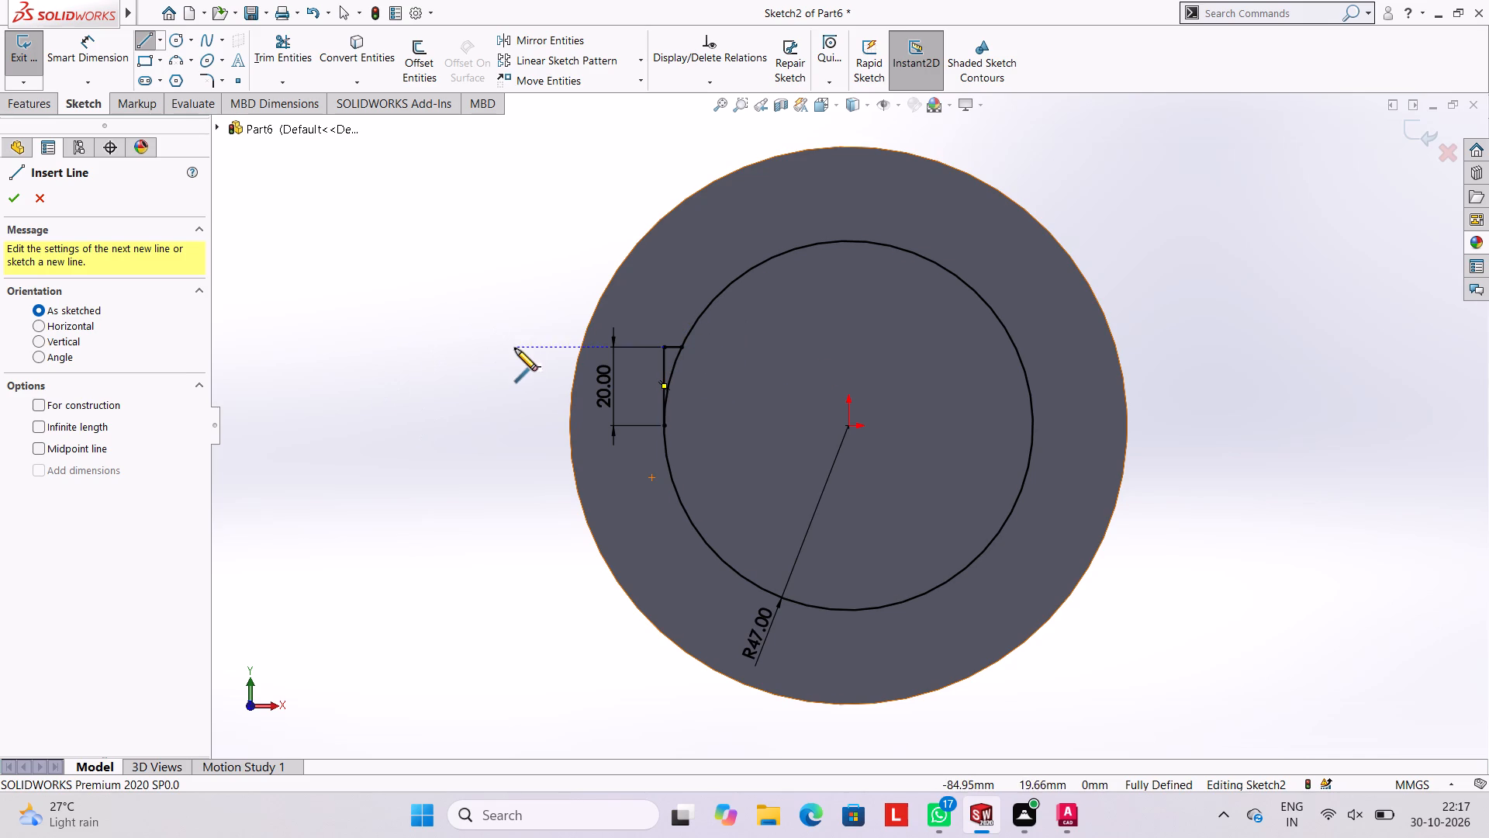
pyautogui.click(662, 424)
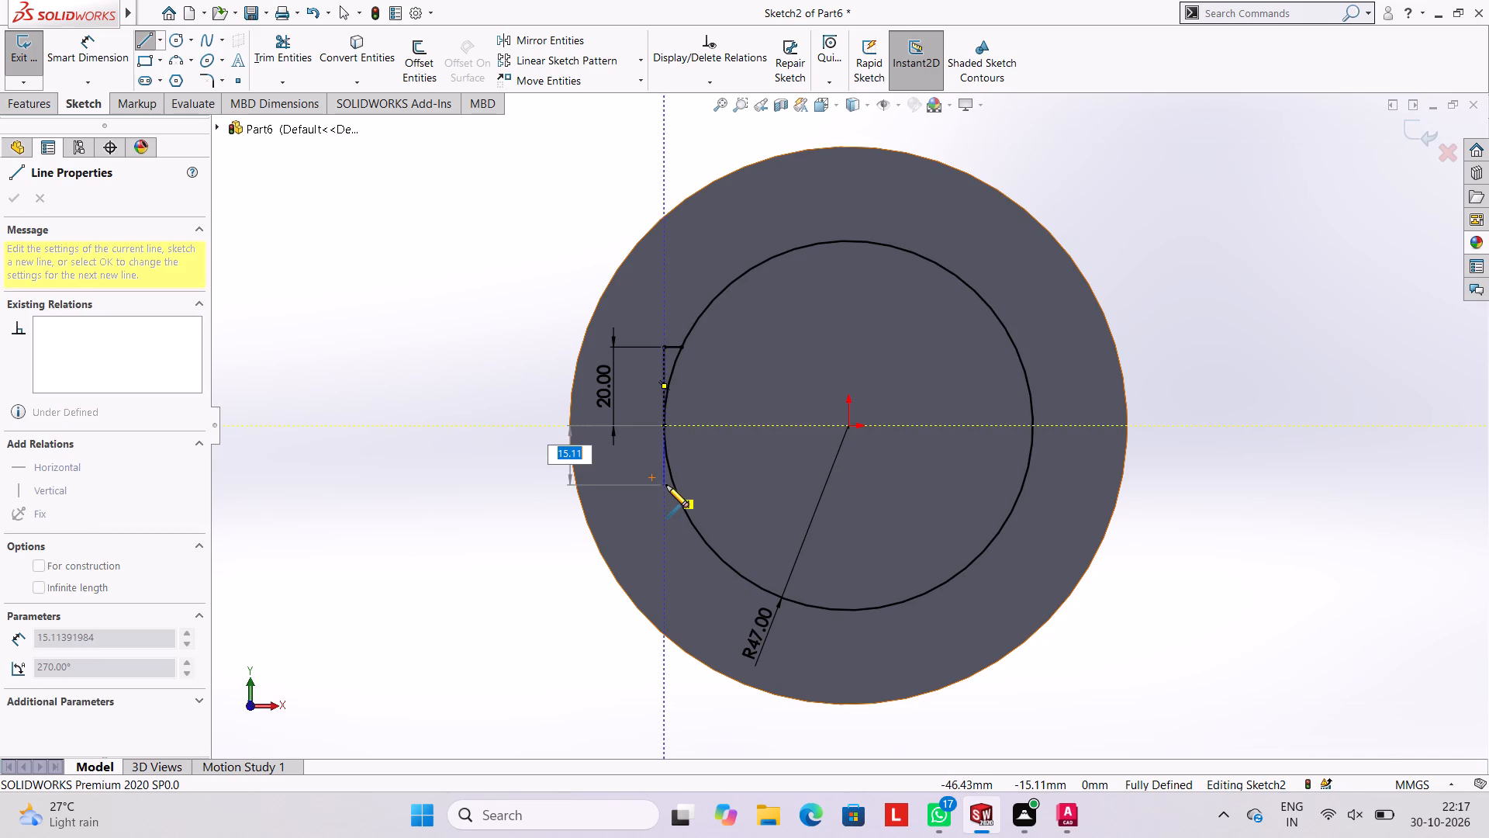
pyautogui.write('20')
pyautogui.press('Return')
pyautogui.press('Escape')
pyautogui.press('Escape')
pyautogui.press('Escape')
pyautogui.press('Escape')
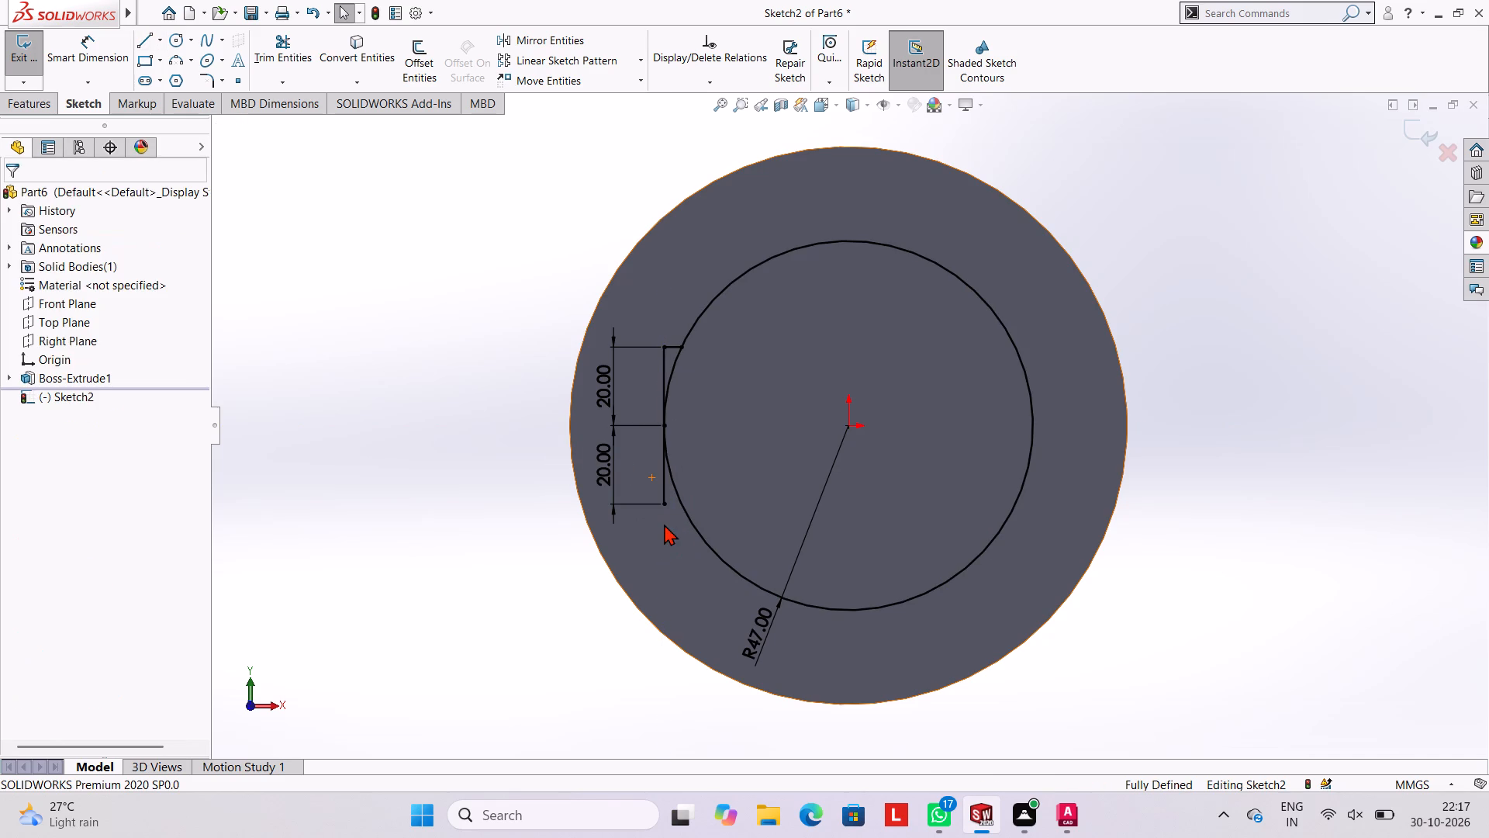
# Sketch a horizontal line from the upper stub's end on the circle across to just beyond the disc's right edge.
pyautogui.click(150, 35)
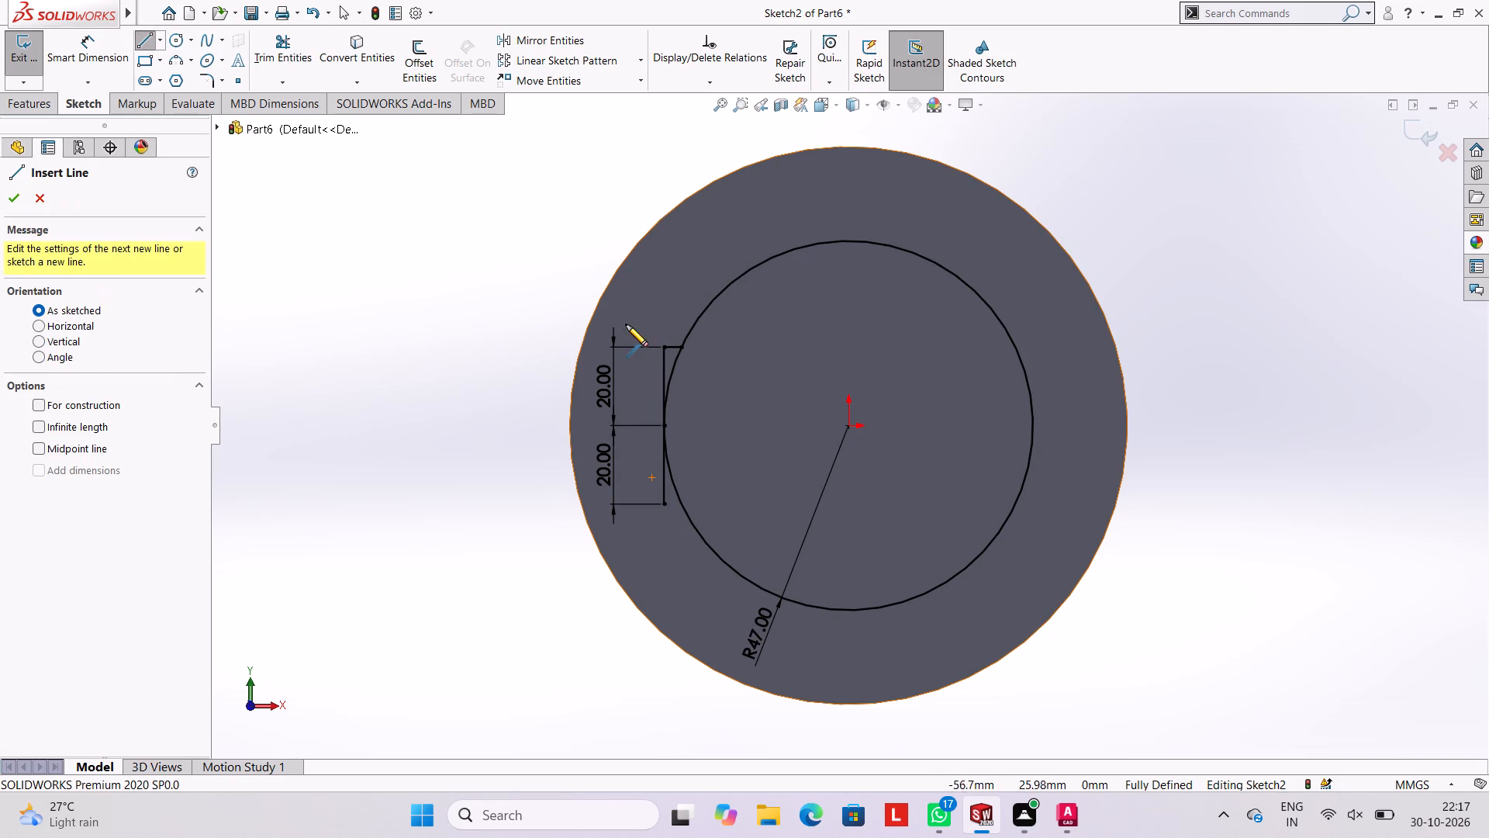
pyautogui.click(682, 346)
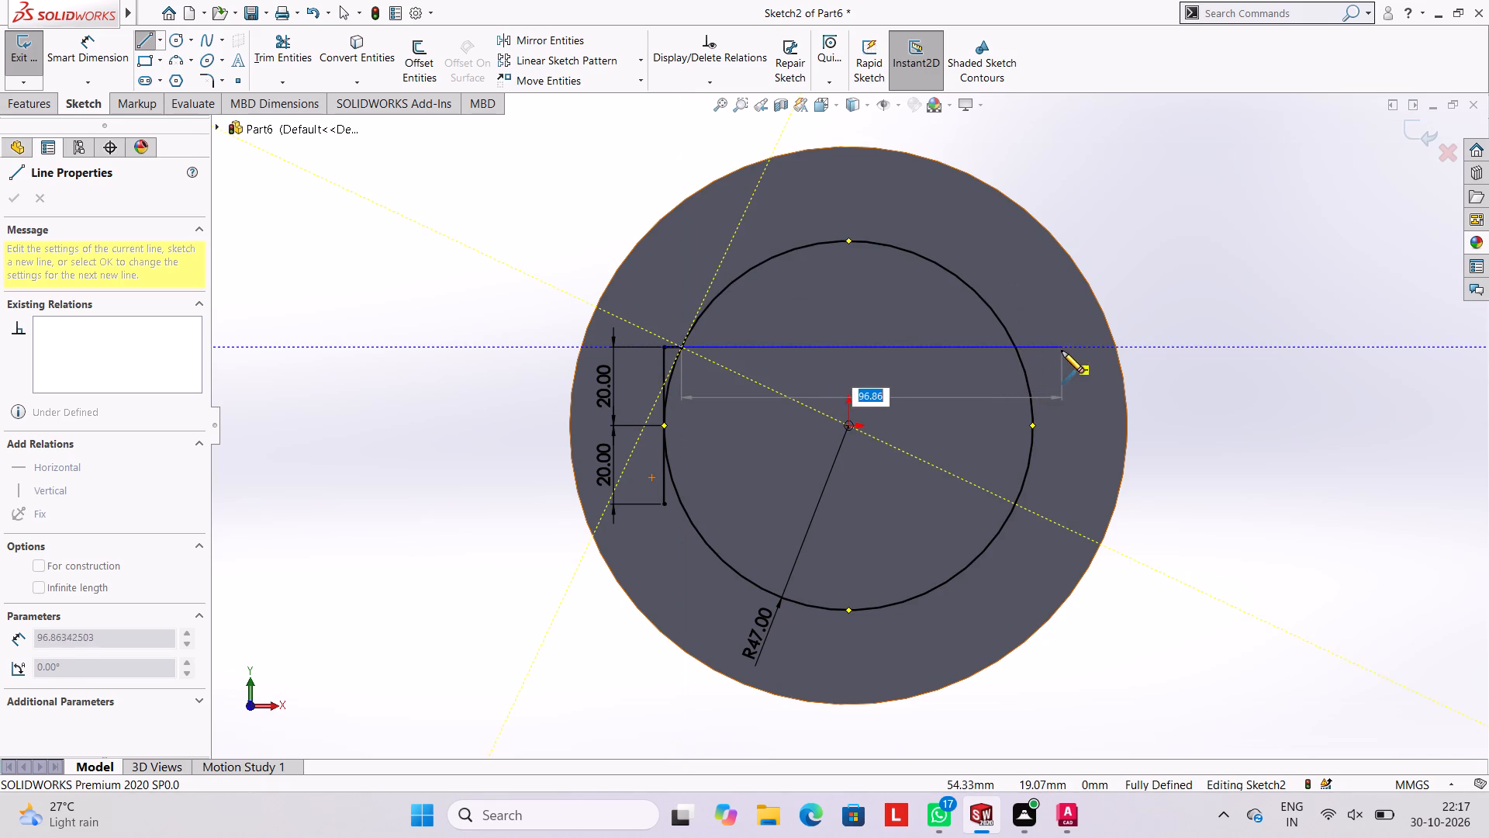
pyautogui.click(1131, 347)
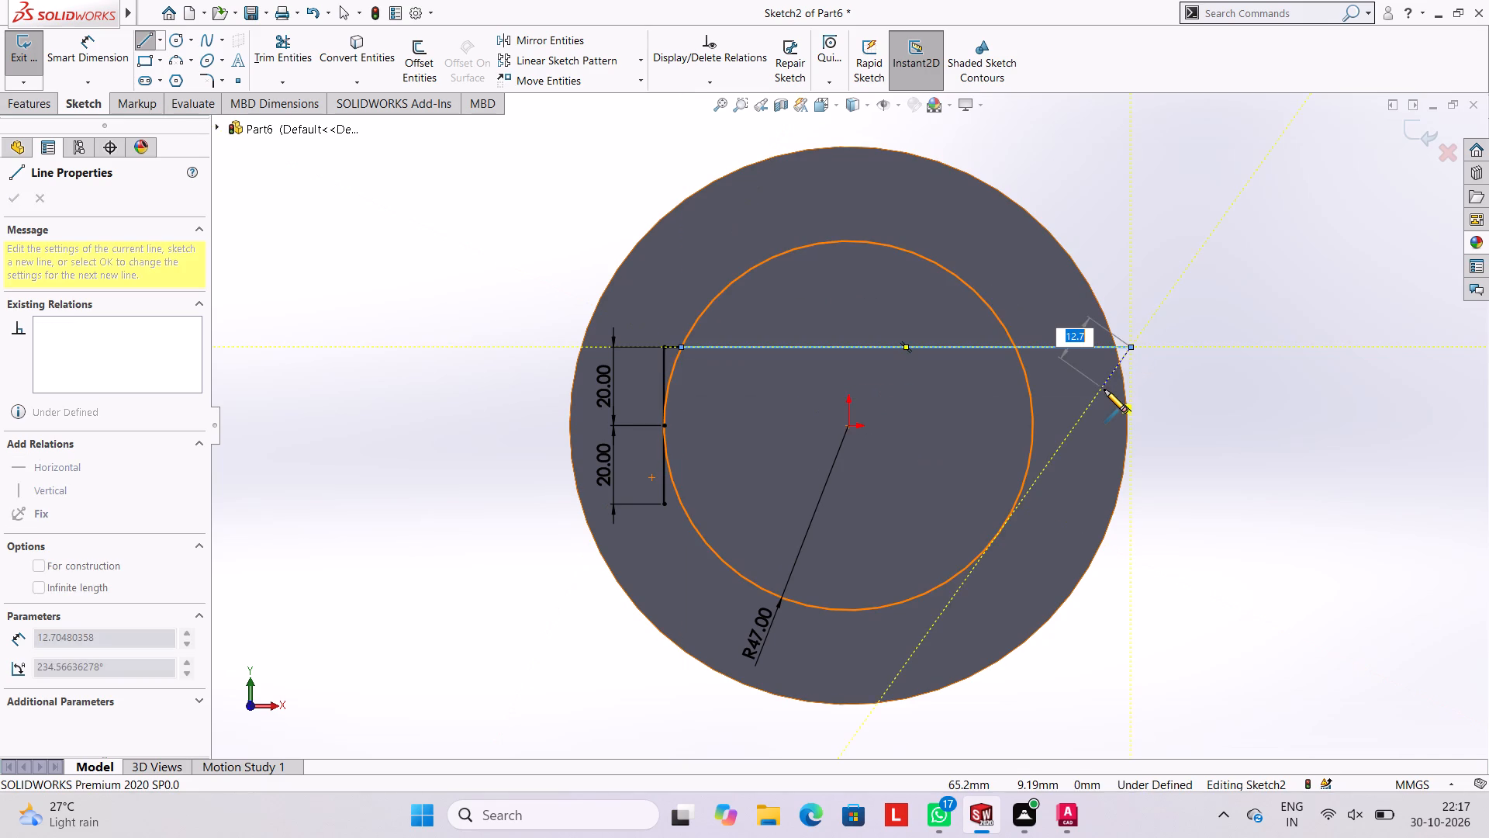
pyautogui.press('Escape')
pyautogui.press('Escape')
pyautogui.press('Escape')
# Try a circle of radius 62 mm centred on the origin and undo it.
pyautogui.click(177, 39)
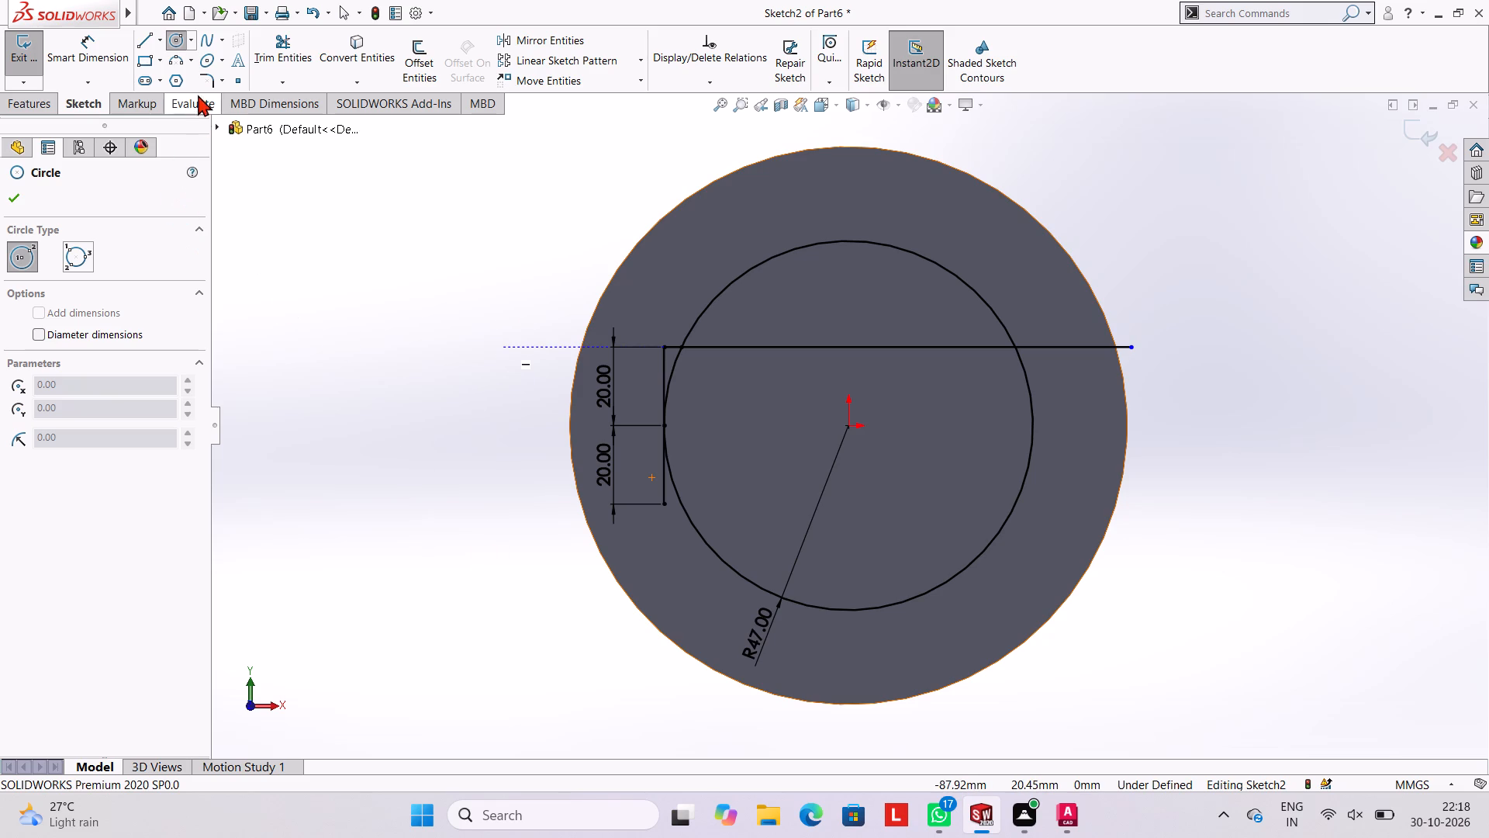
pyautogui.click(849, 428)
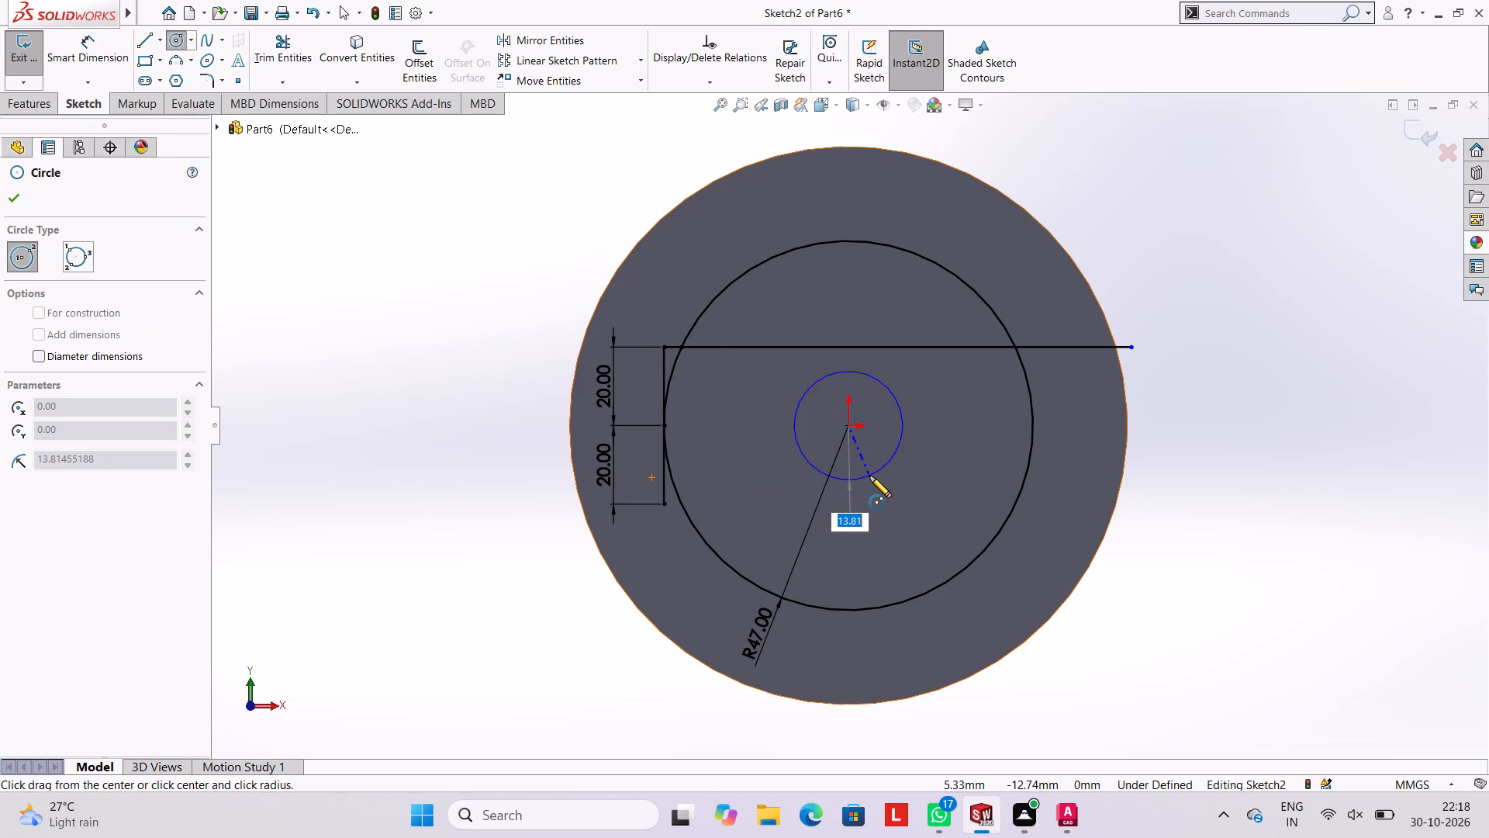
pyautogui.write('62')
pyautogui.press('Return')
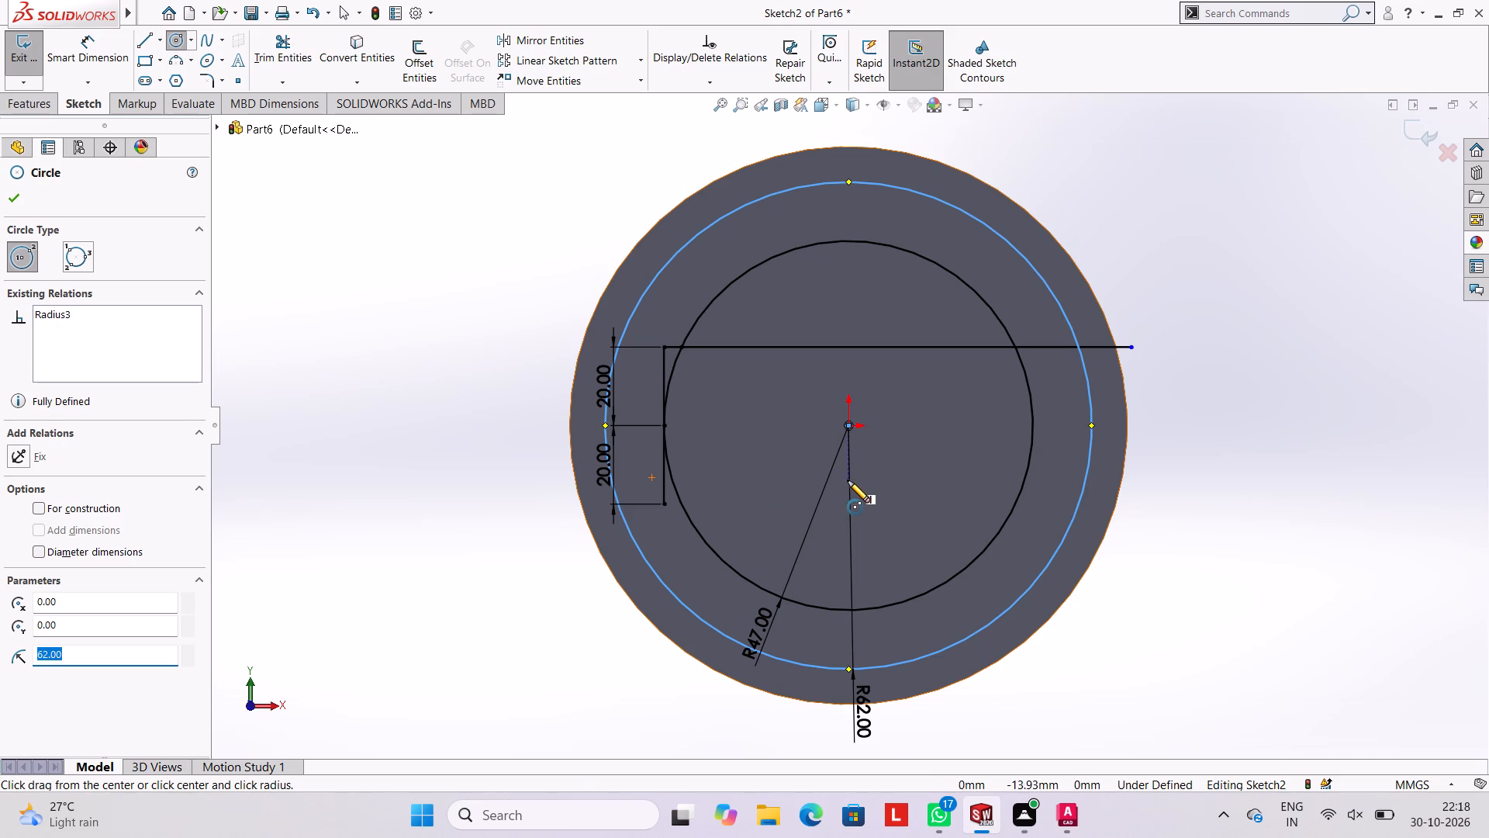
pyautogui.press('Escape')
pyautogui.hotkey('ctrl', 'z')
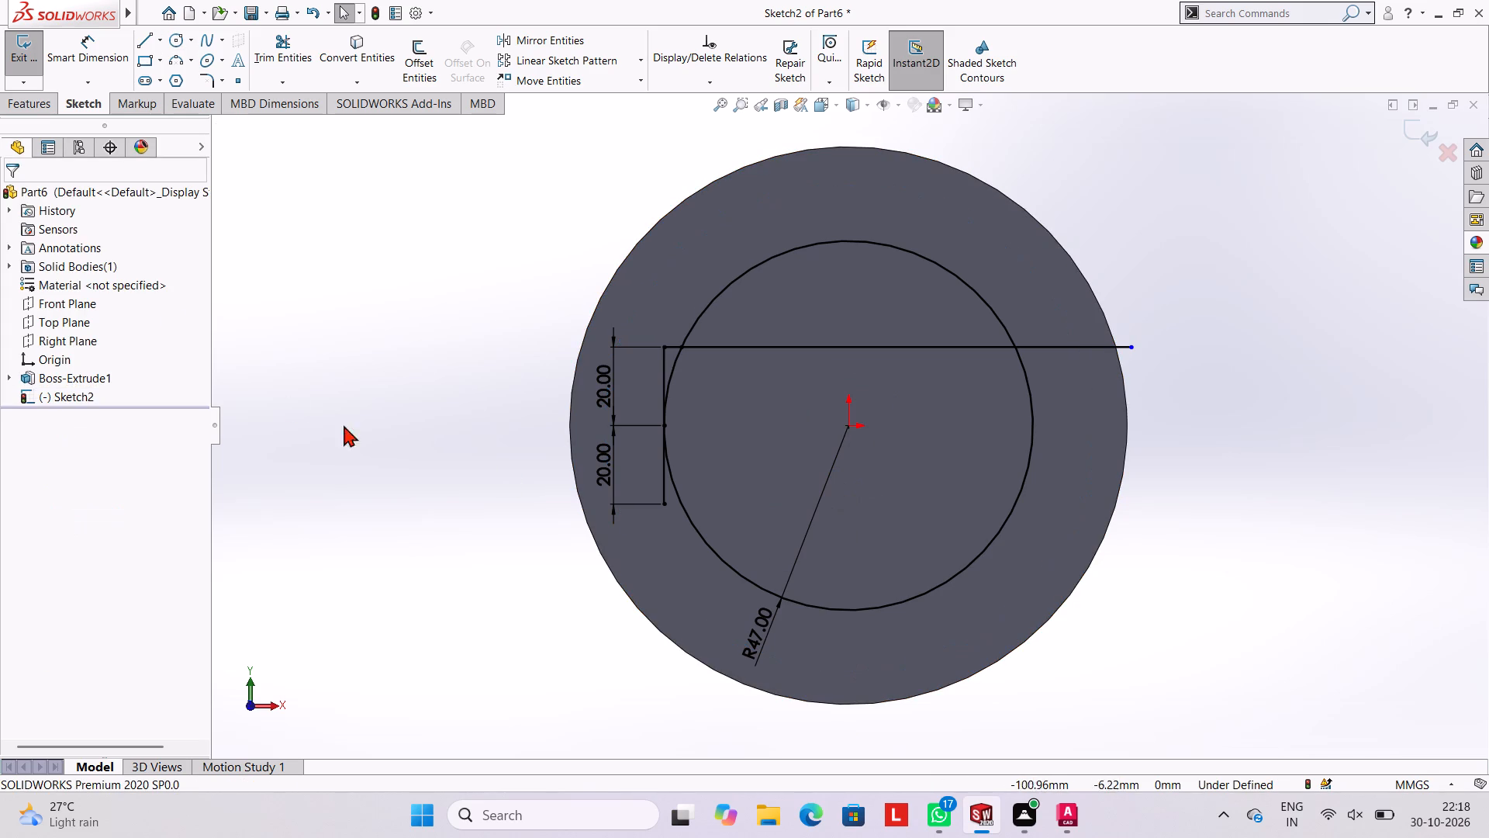
# Turn on diameter dimensions for circles and sketch a 62 mm diameter circle centred on the origin.
pyautogui.click(179, 45)
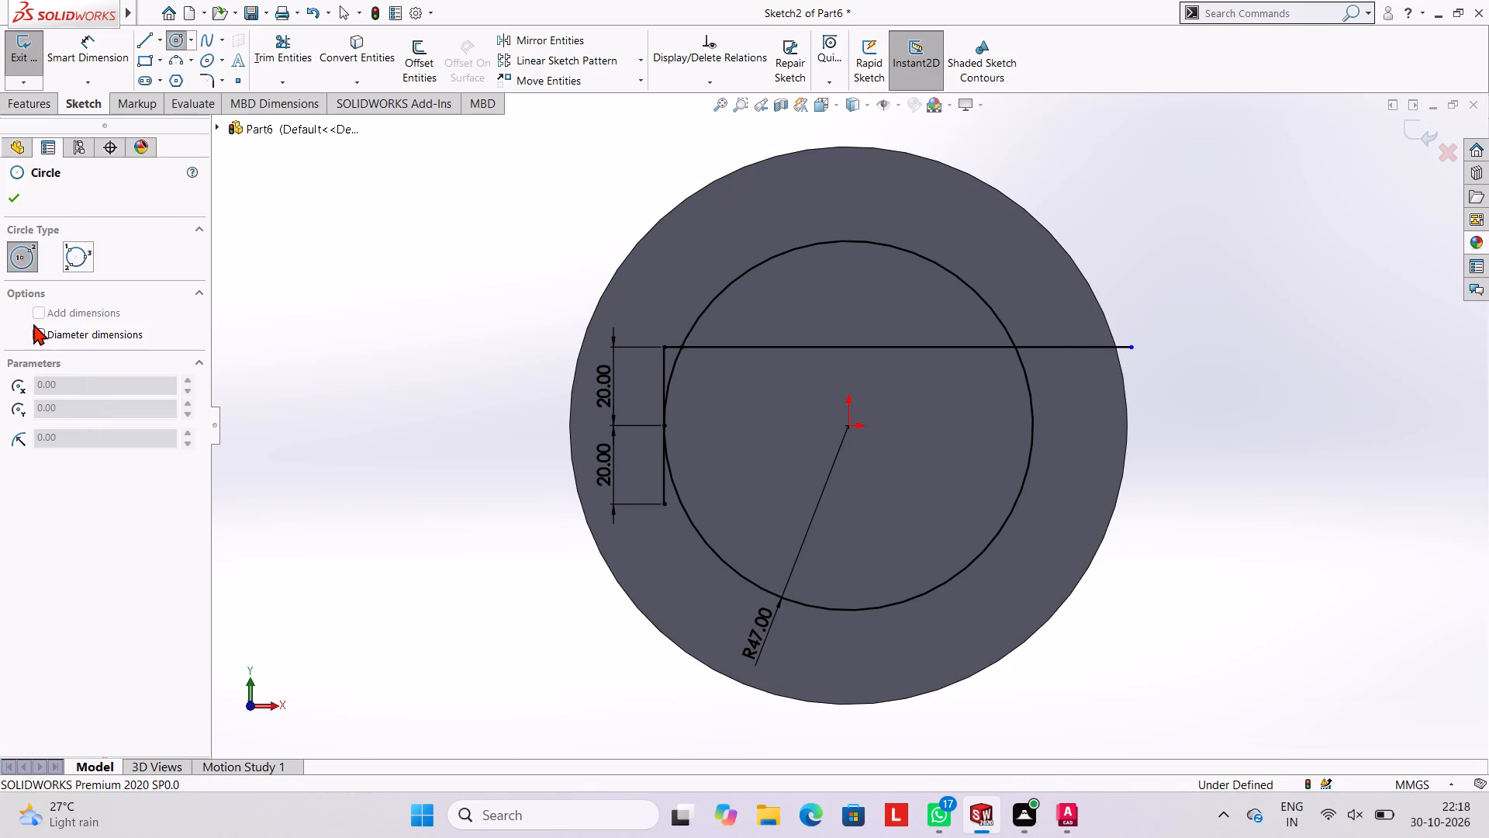
pyautogui.click(33, 324)
pyautogui.click(38, 338)
pyautogui.click(846, 426)
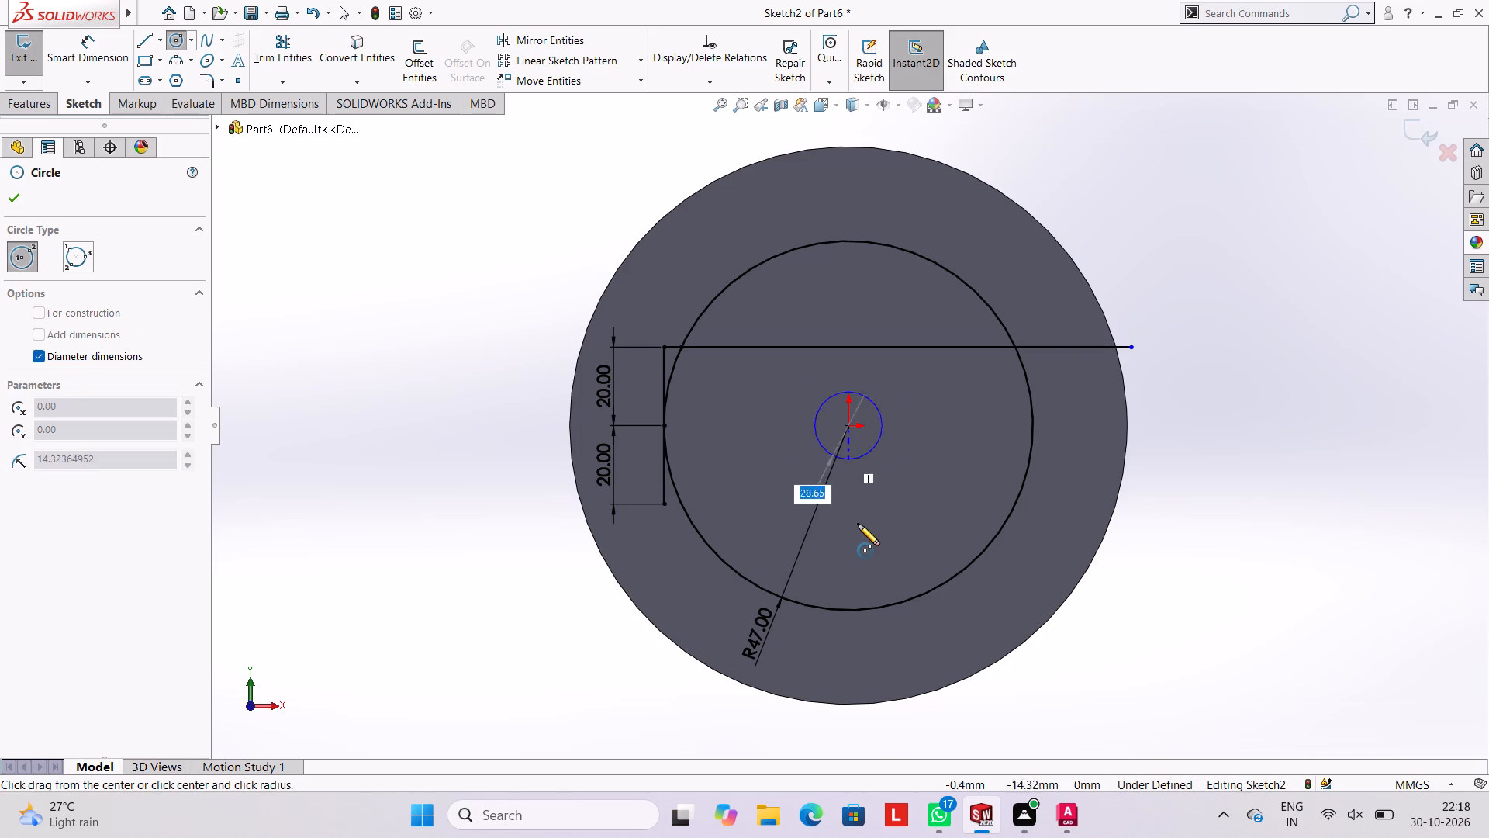
pyautogui.write('62')
pyautogui.press('Return')
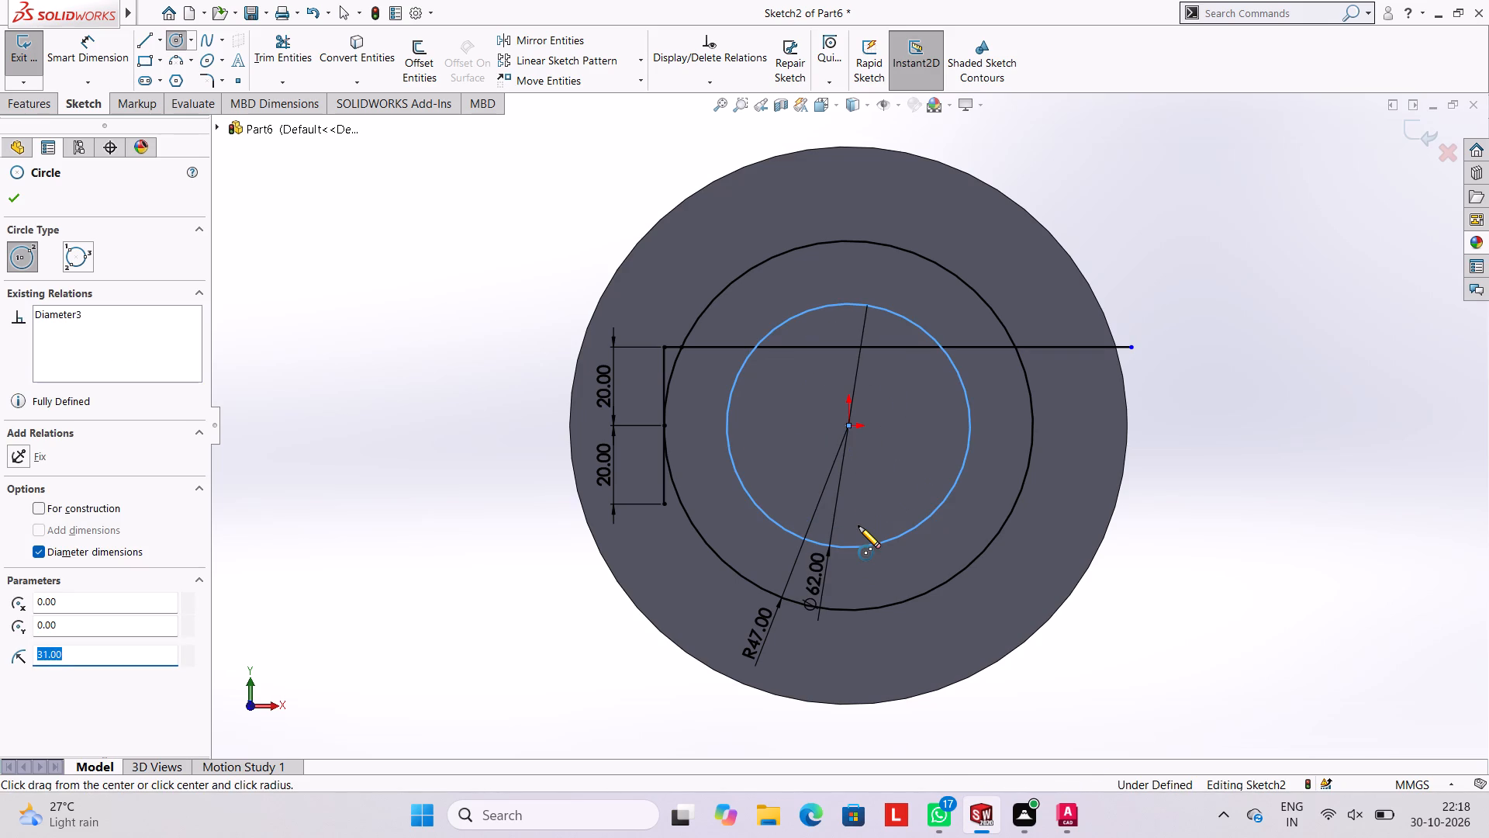
pyautogui.press('Escape')
pyautogui.press('Escape')
pyautogui.press('Escape')
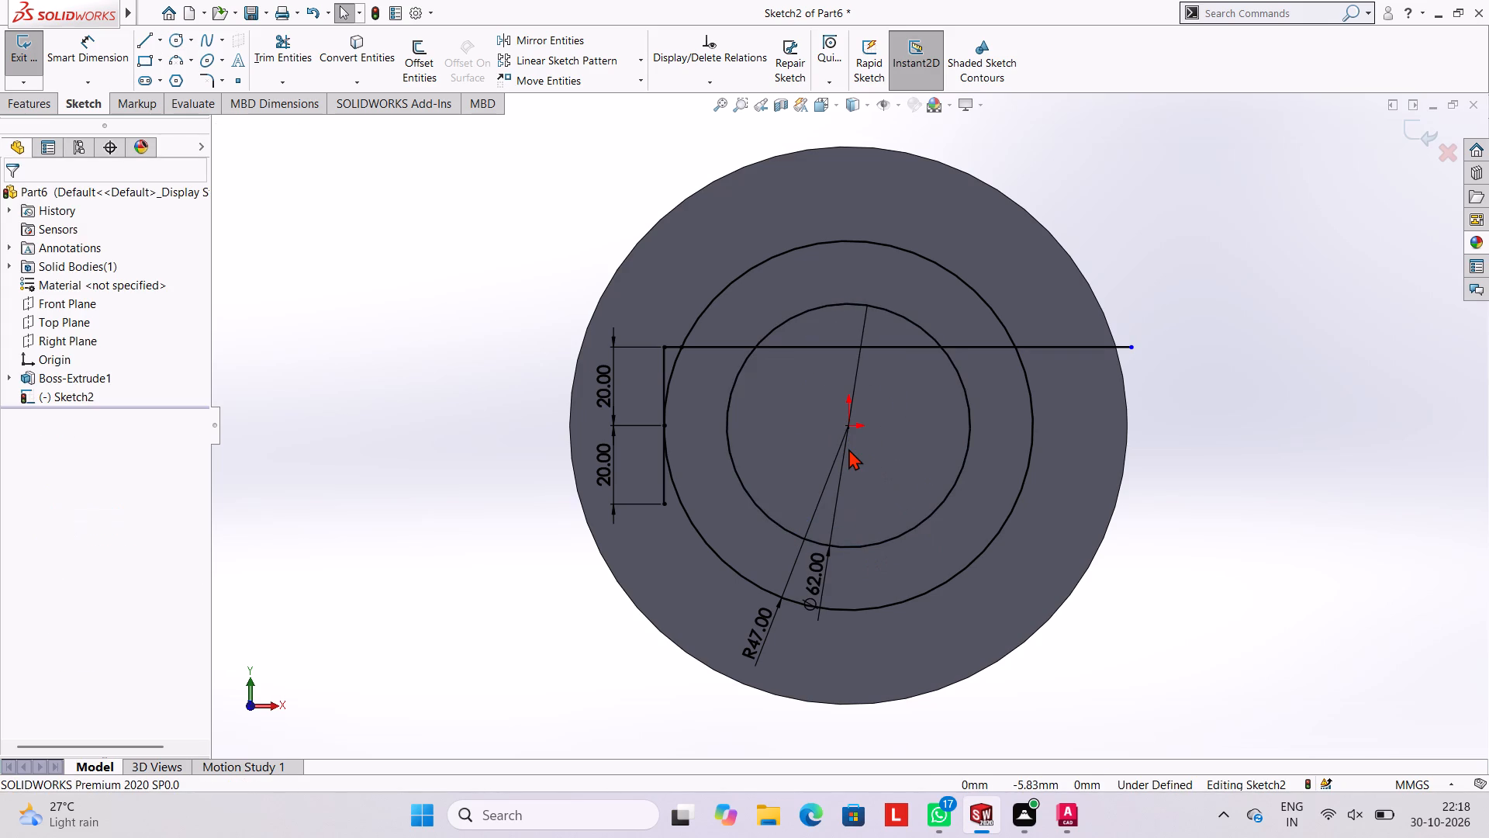
pyautogui.press('Escape')
pyautogui.press('Escape')
pyautogui.press('Escape')
pyautogui.press('Escape')
pyautogui.press('Escape')
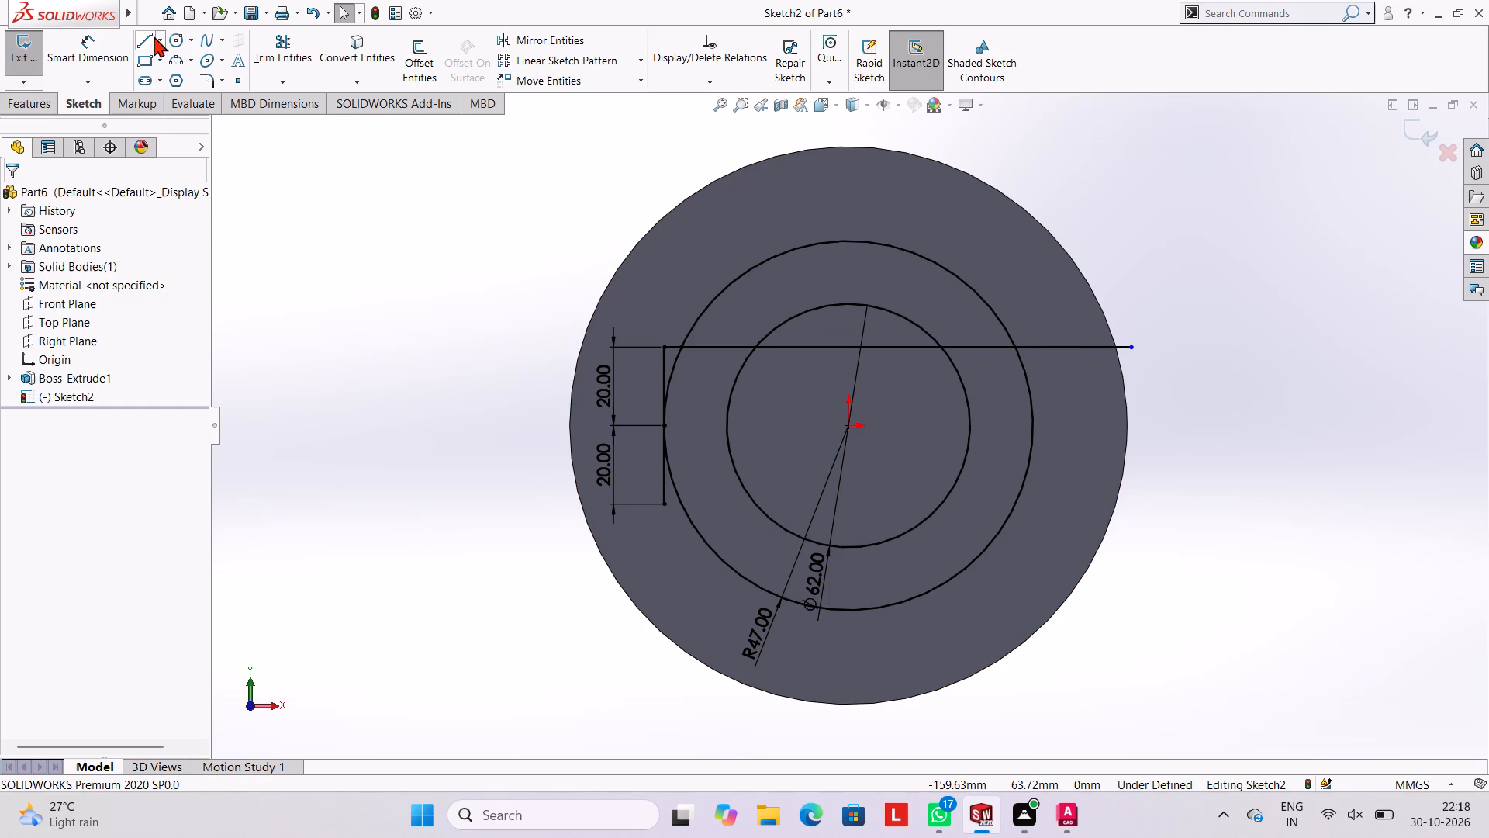
# Sketch a 35 mm vertical line upward from the origin.
pyautogui.click(149, 34)
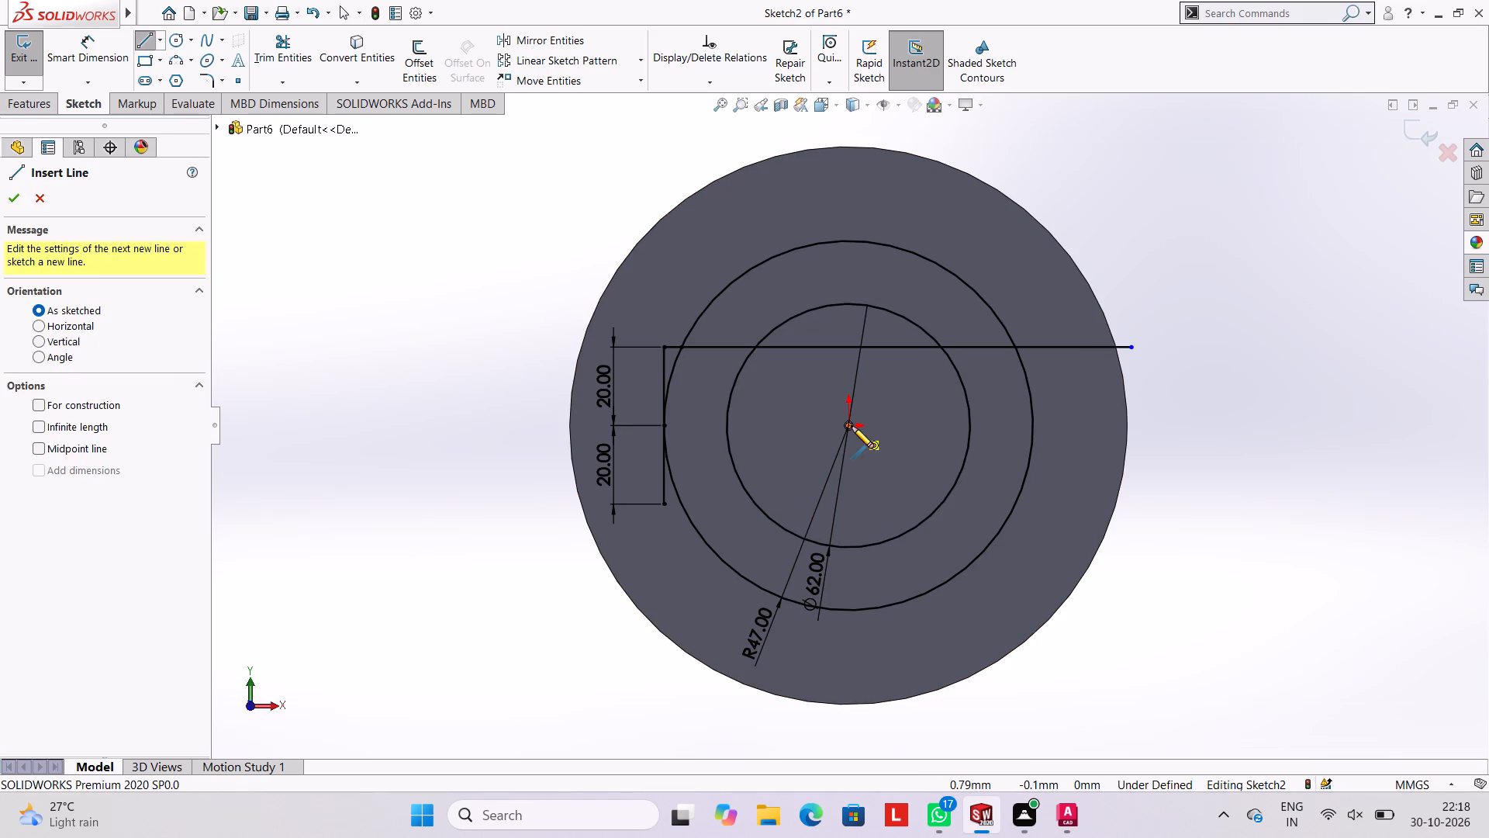
pyautogui.click(848, 426)
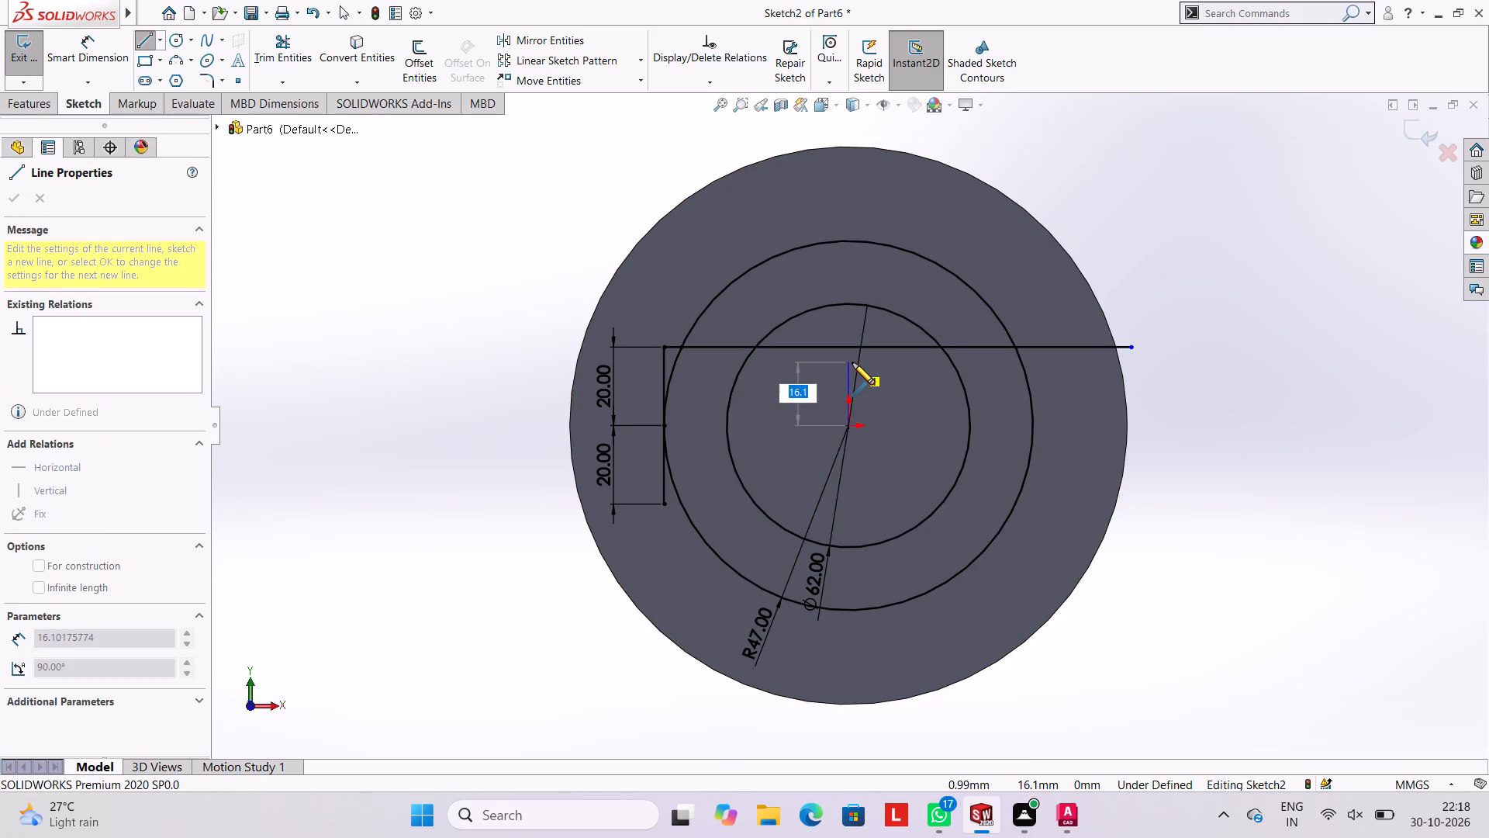
pyautogui.write('35')
pyautogui.press('Return')
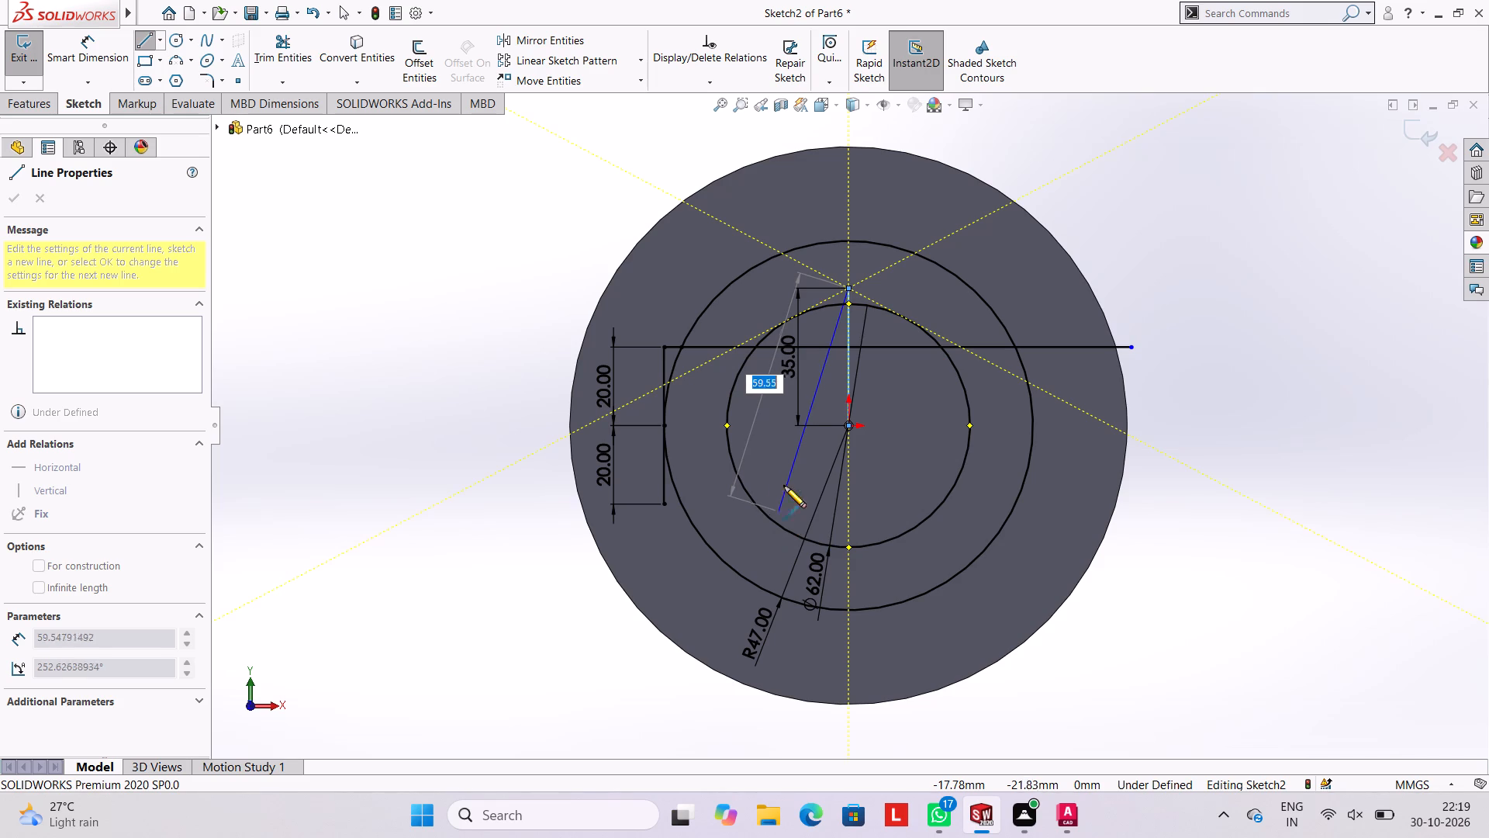
pyautogui.press('Escape')
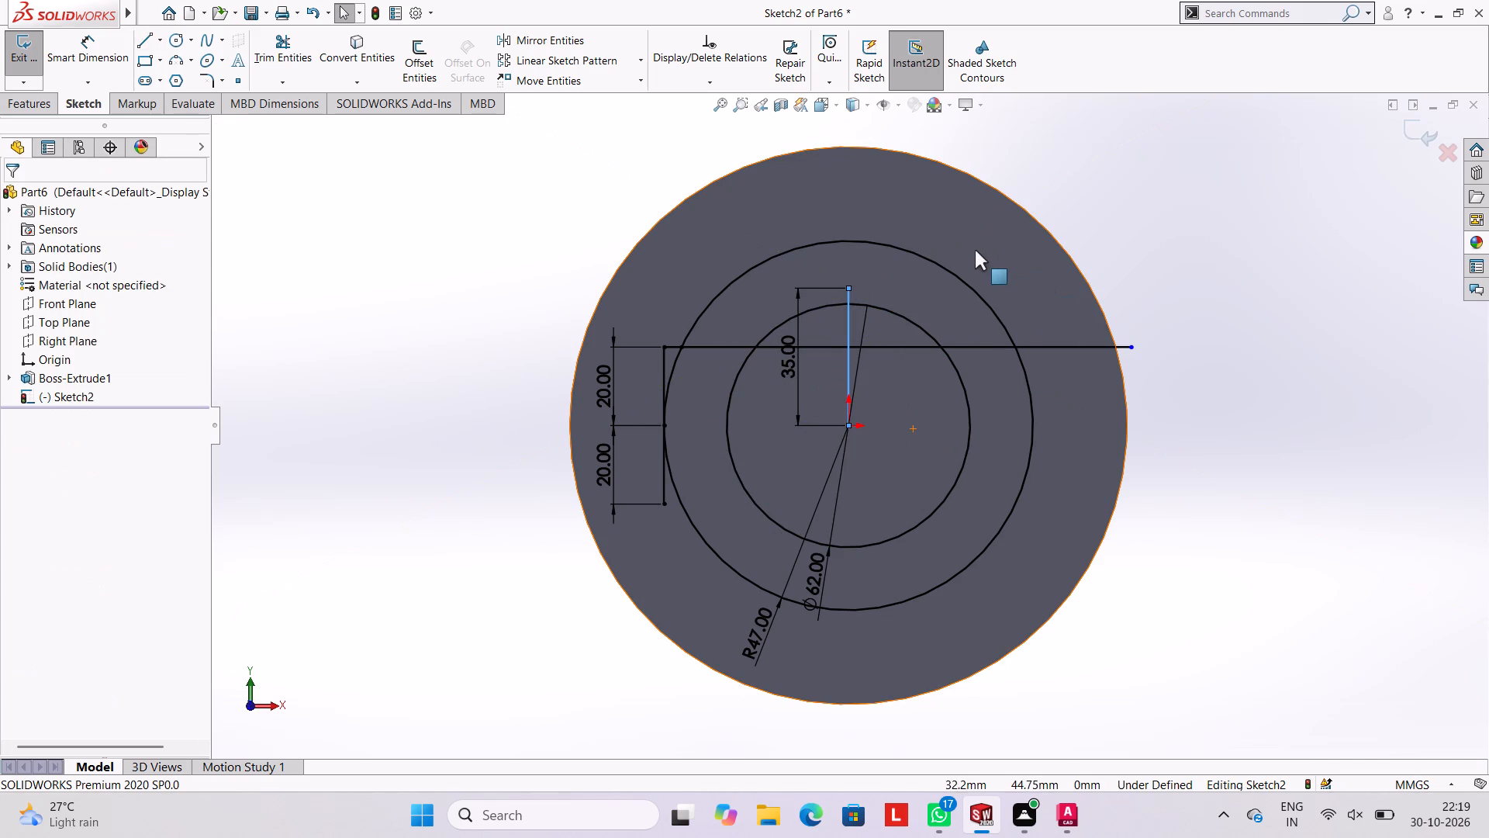
# Trim away the two 20 mm vertical stubs and every segment of the horizontal line crossing the circles.
pyautogui.click(293, 35)
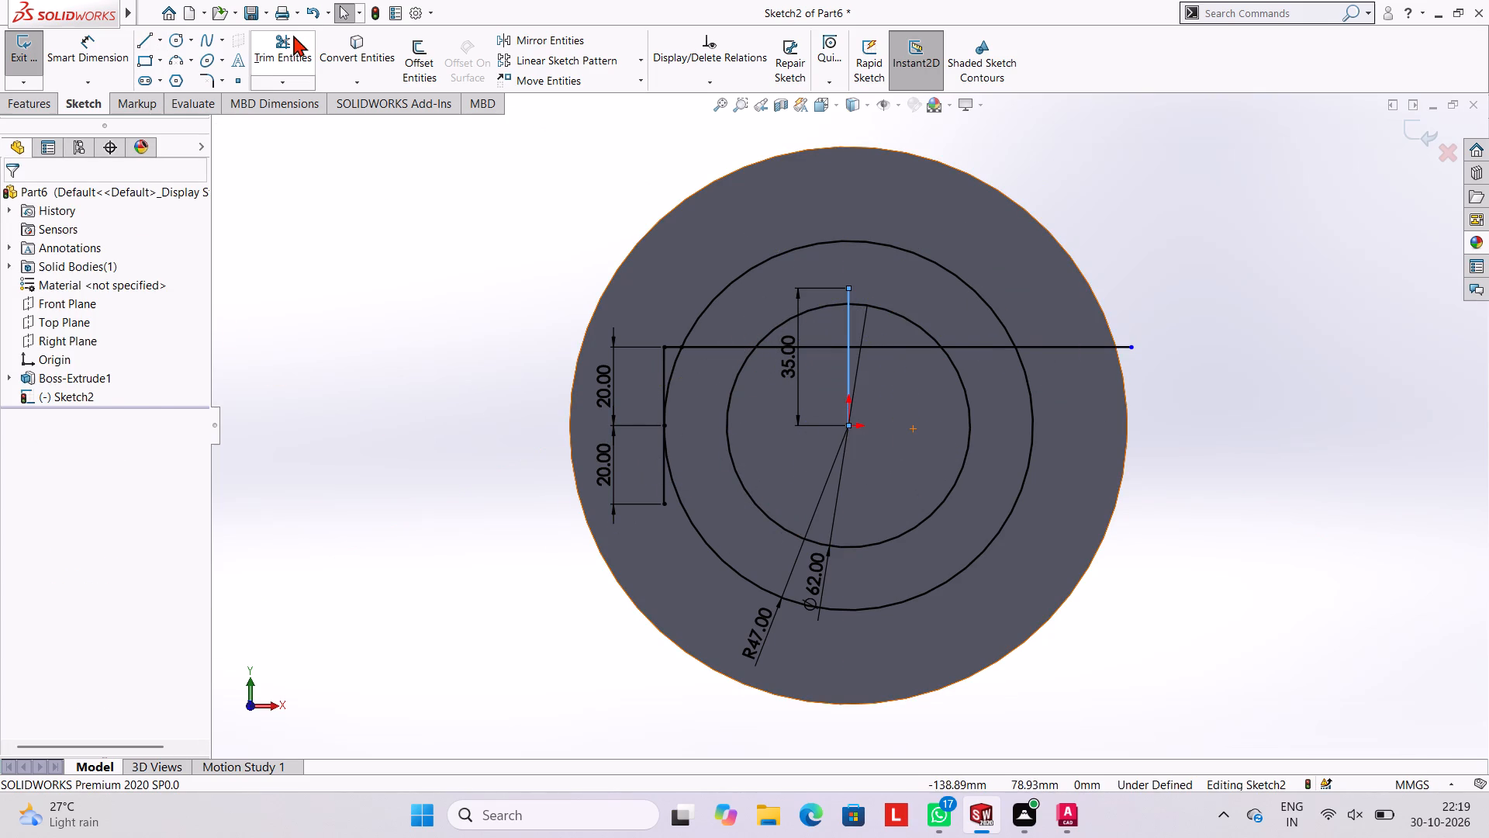
pyautogui.click(661, 366)
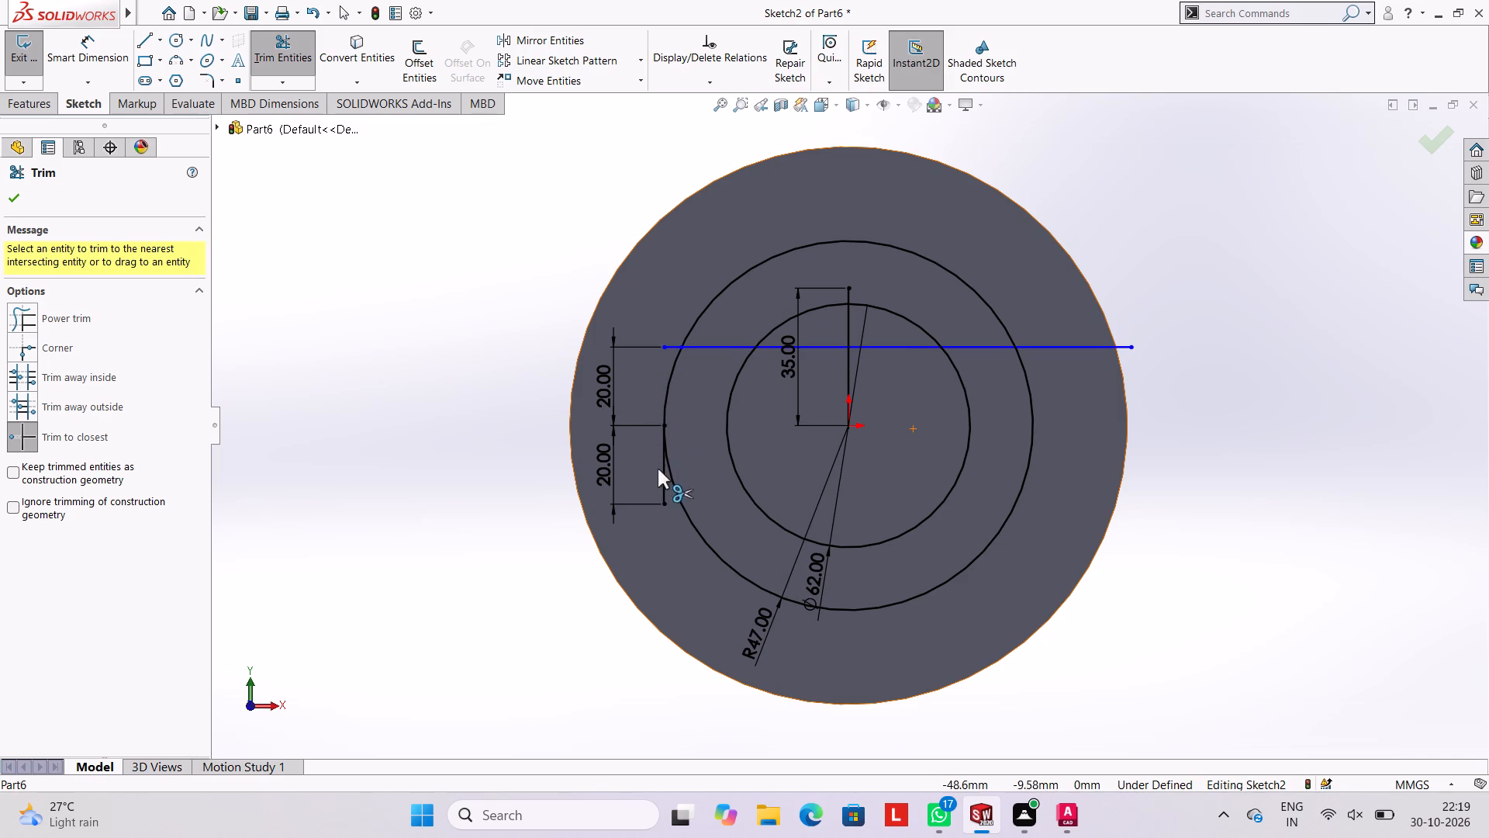
pyautogui.click(662, 482)
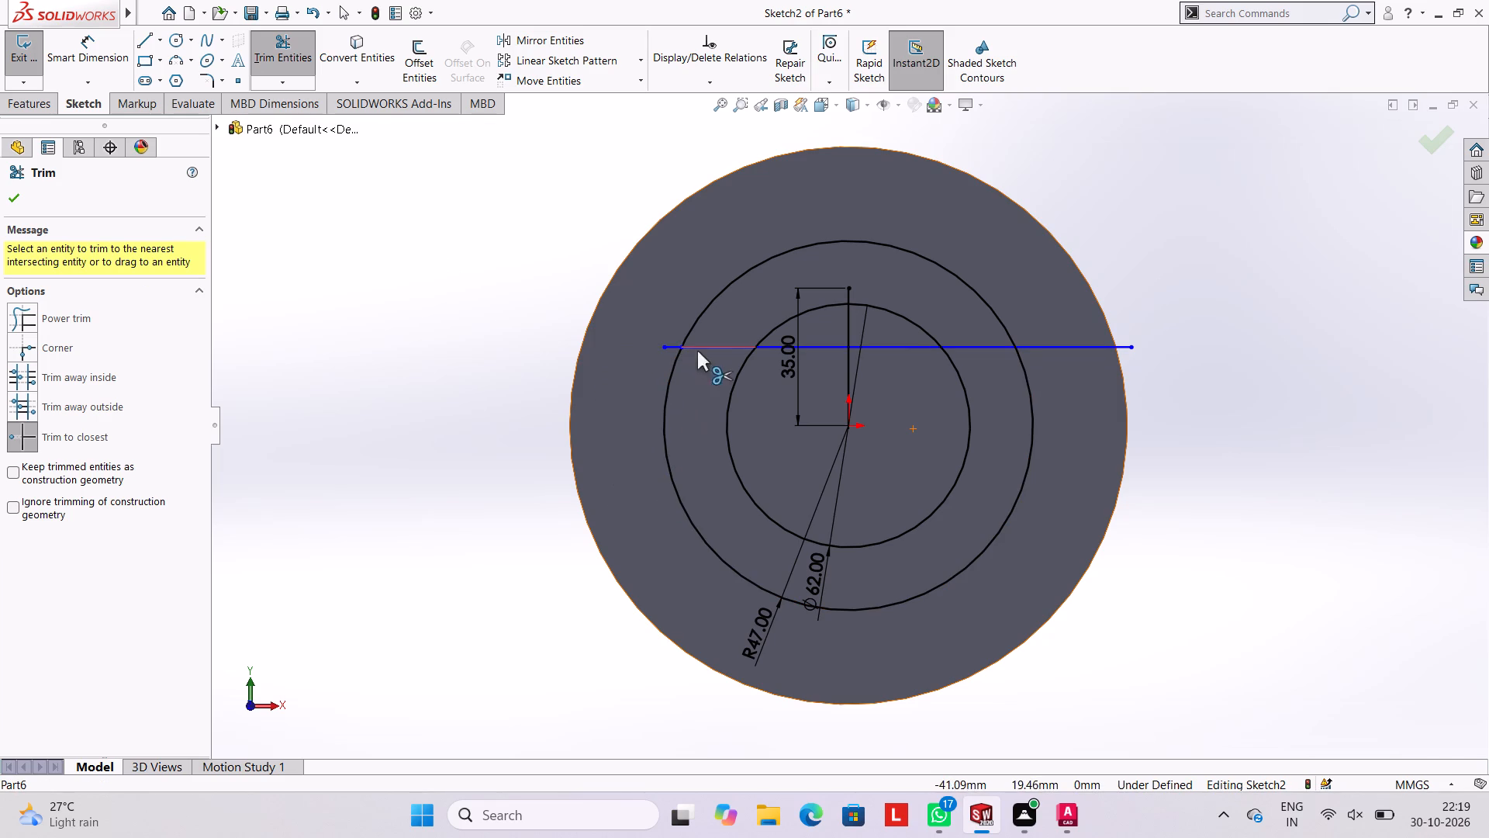
pyautogui.click(725, 348)
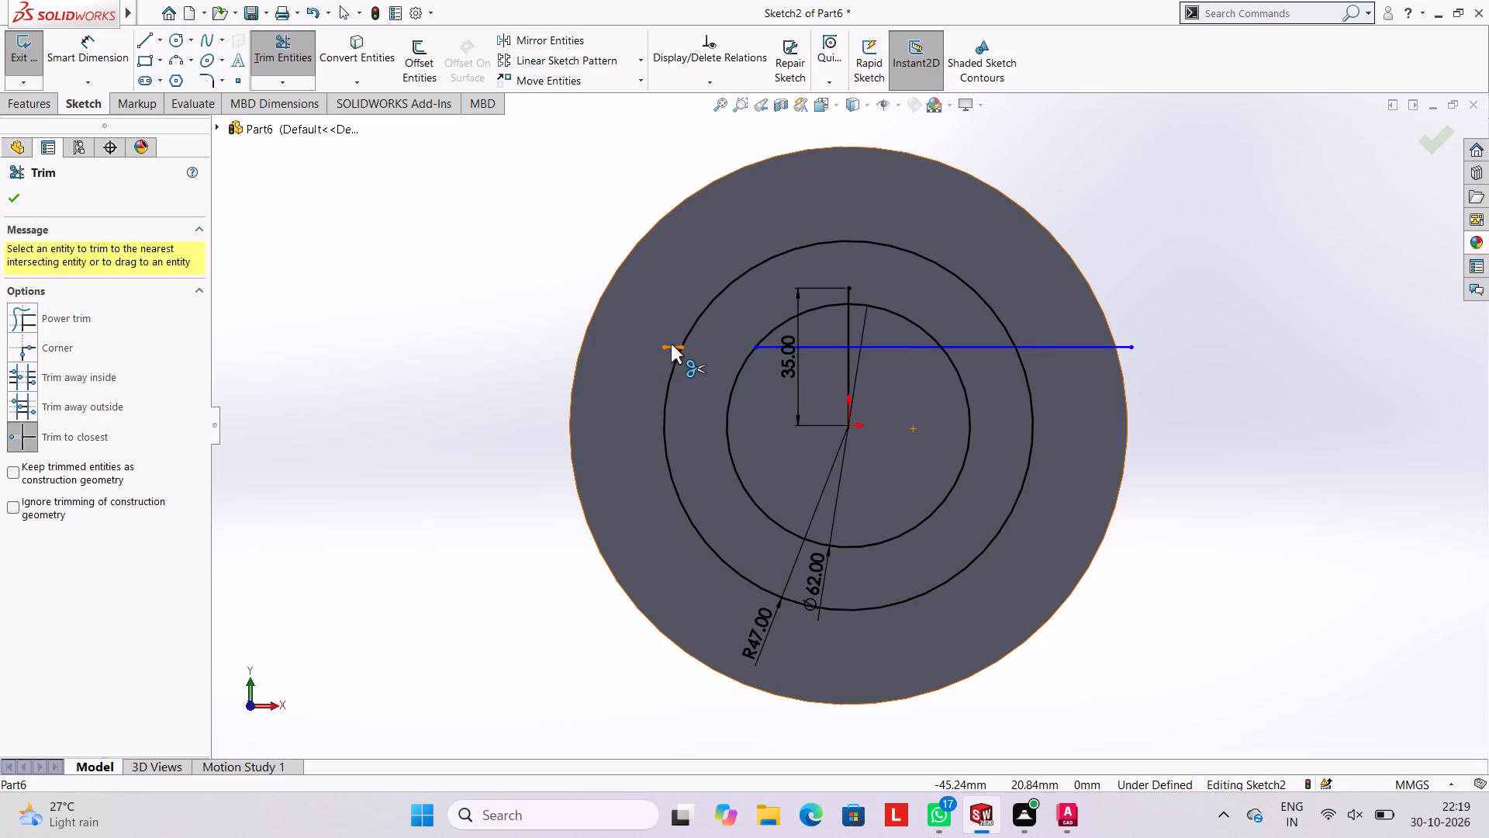
pyautogui.click(671, 344)
pyautogui.click(814, 343)
pyautogui.click(890, 346)
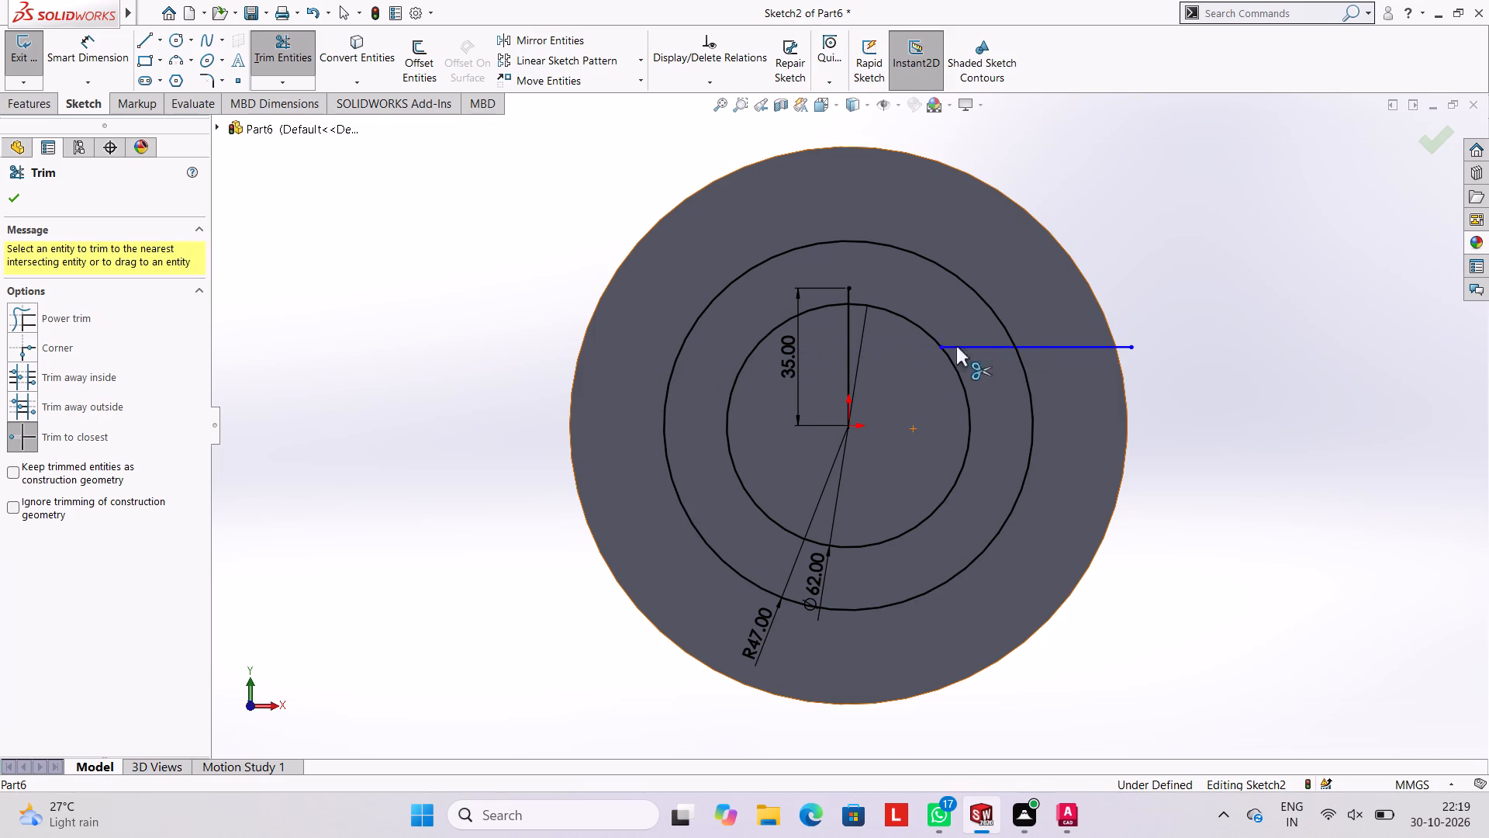
pyautogui.click(997, 346)
pyautogui.click(1036, 341)
pyautogui.click(1041, 347)
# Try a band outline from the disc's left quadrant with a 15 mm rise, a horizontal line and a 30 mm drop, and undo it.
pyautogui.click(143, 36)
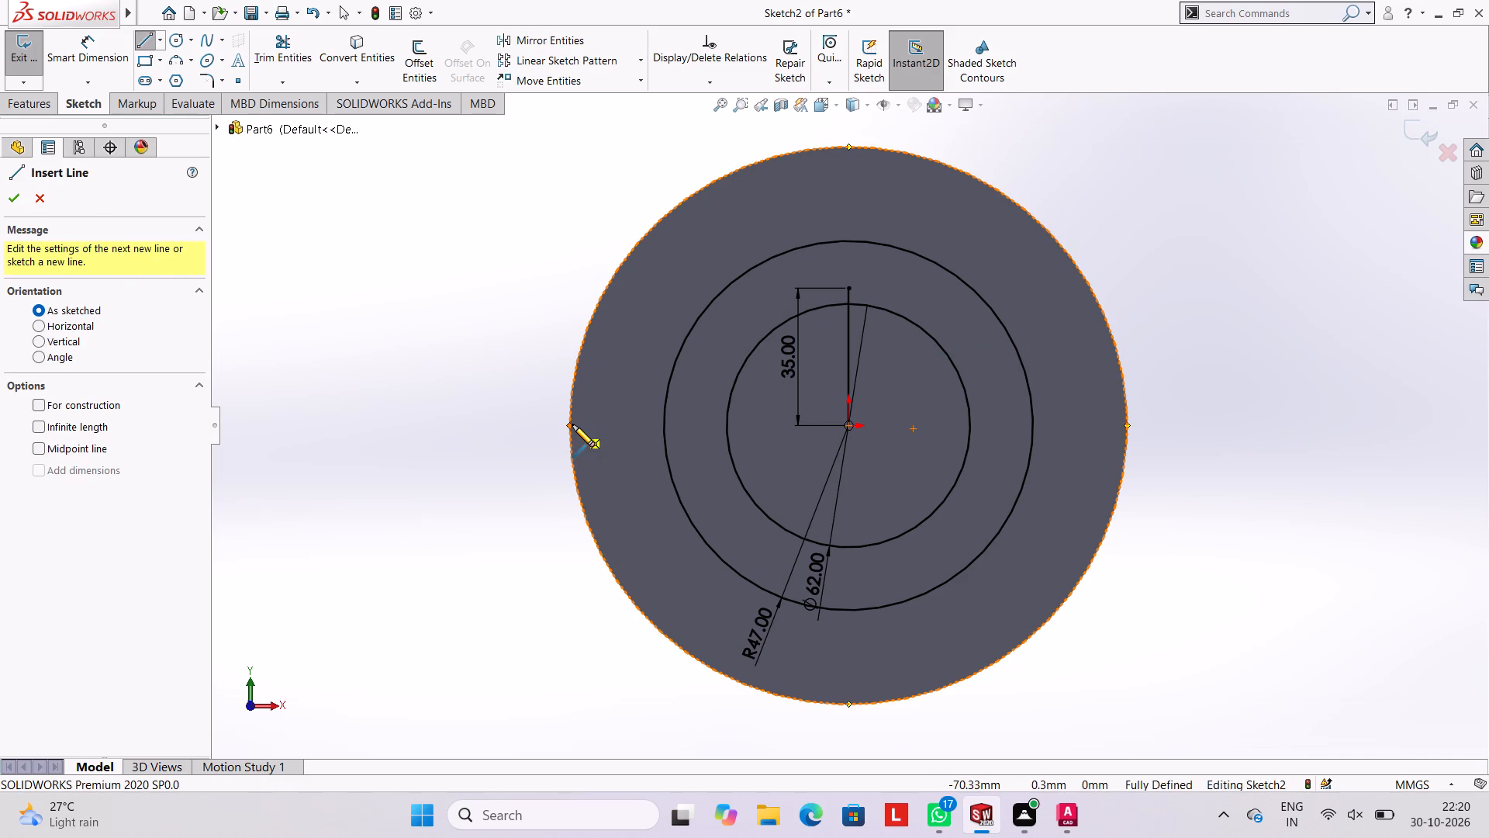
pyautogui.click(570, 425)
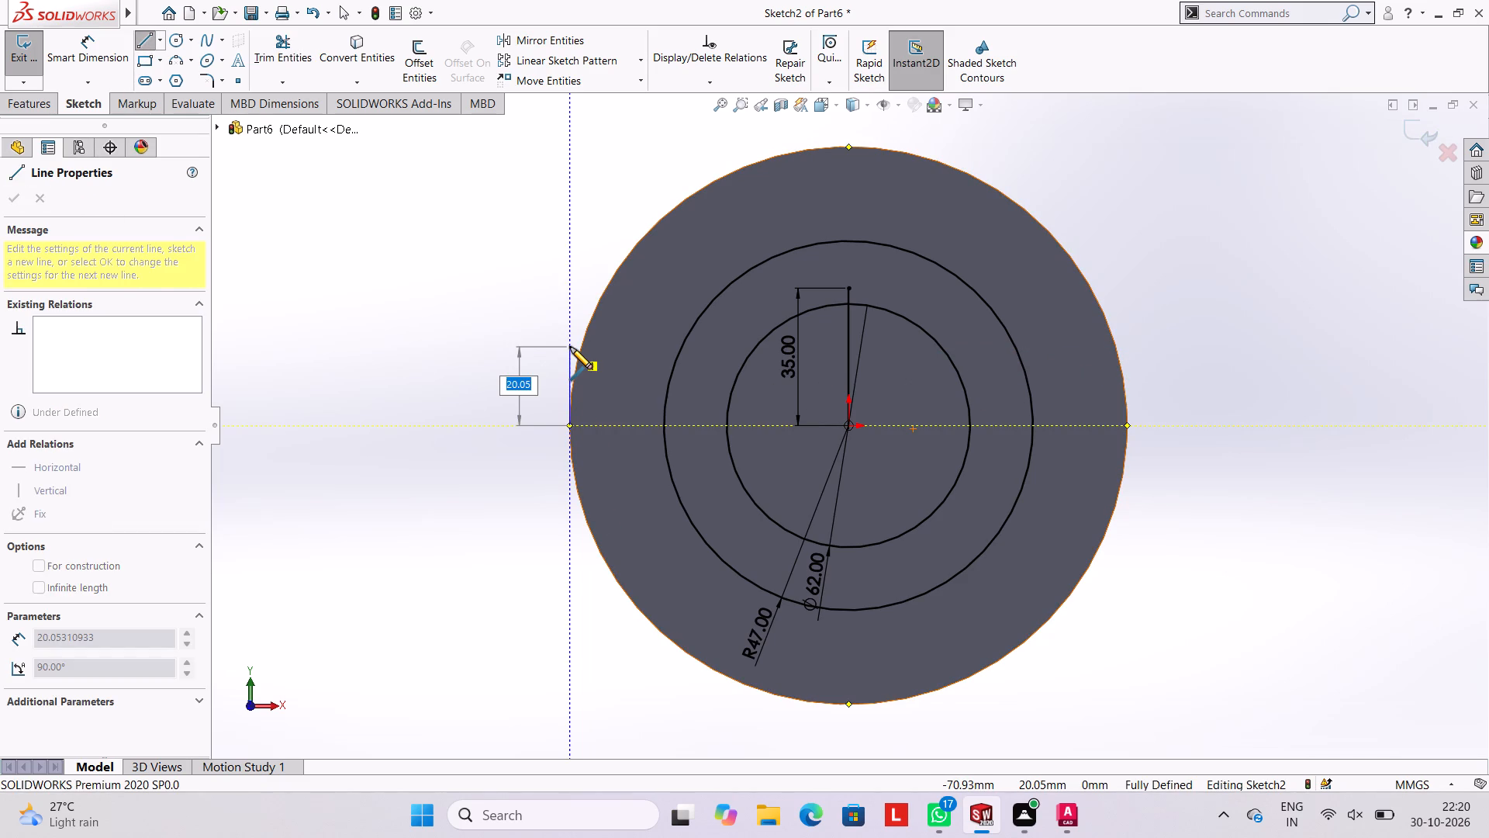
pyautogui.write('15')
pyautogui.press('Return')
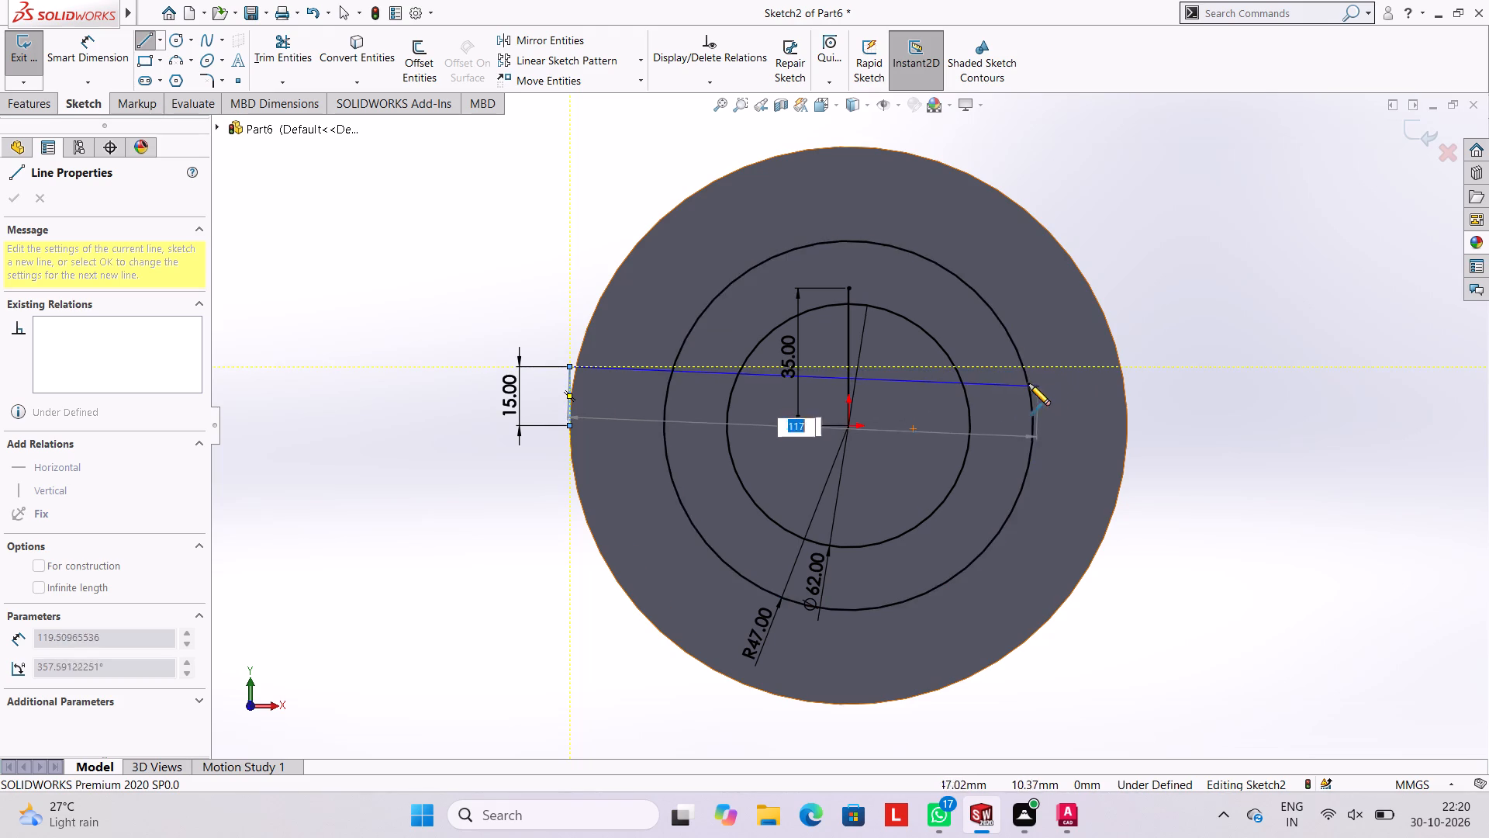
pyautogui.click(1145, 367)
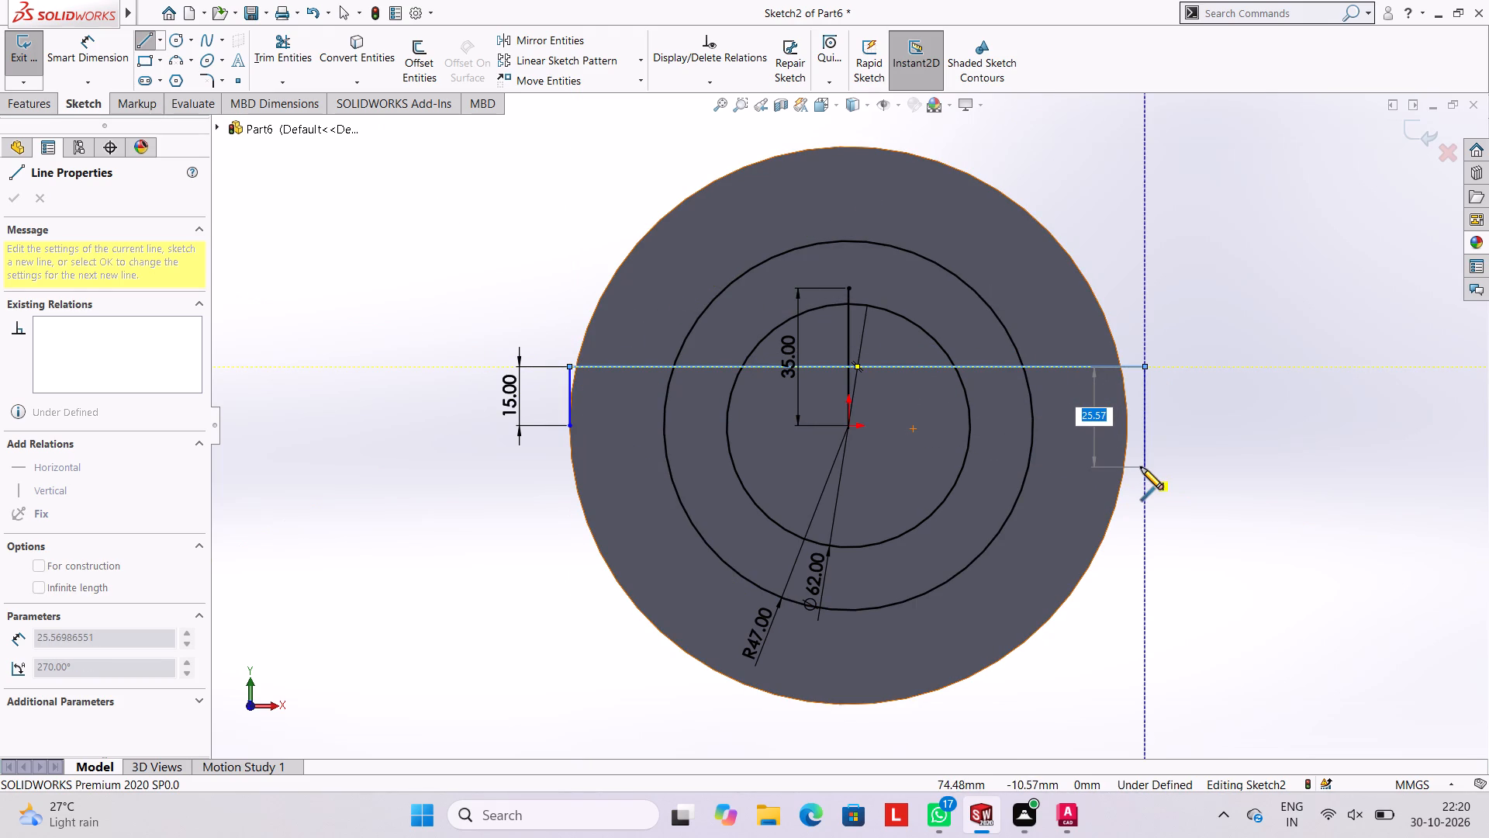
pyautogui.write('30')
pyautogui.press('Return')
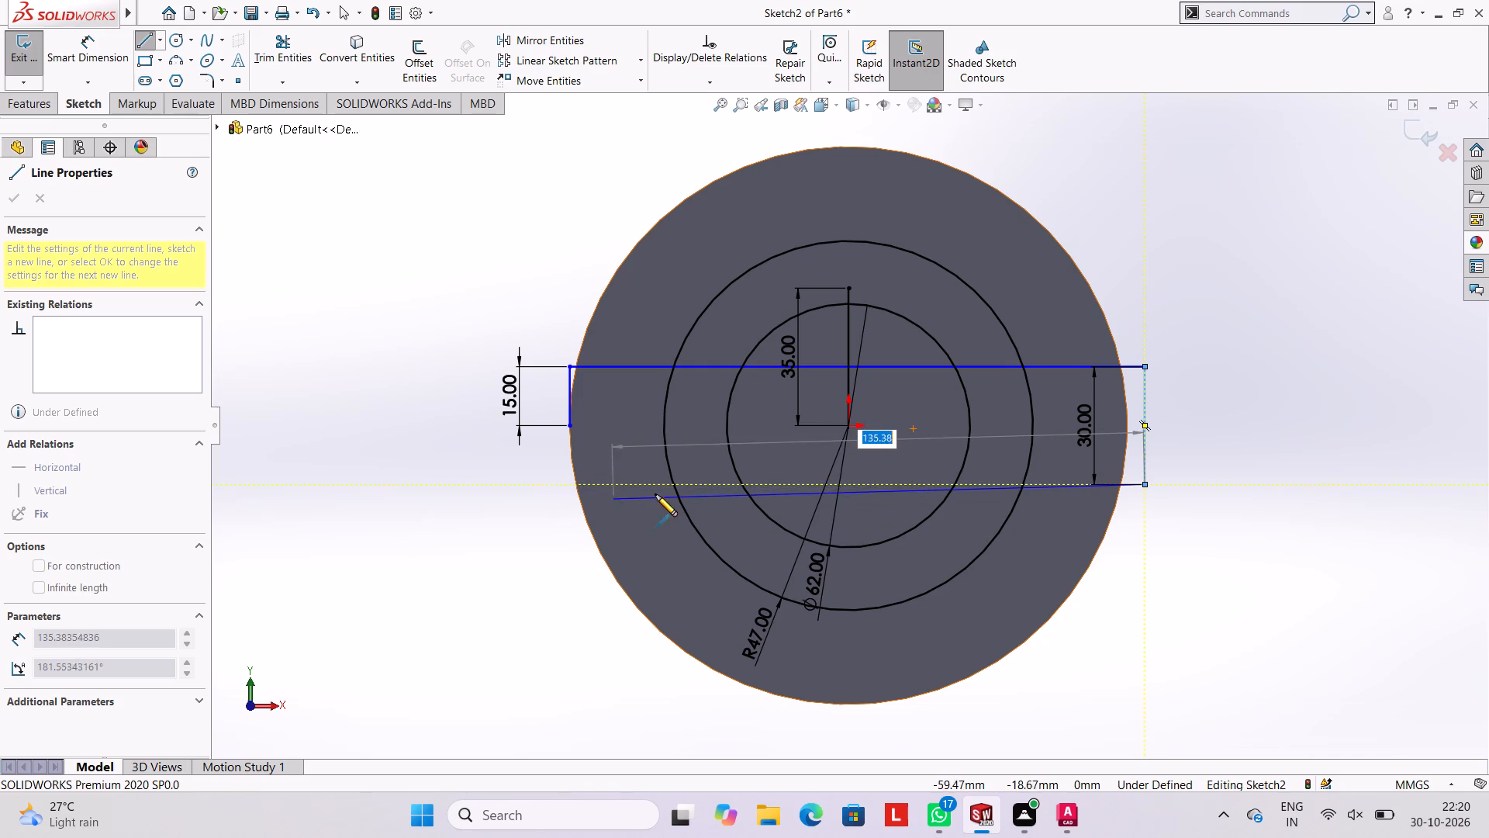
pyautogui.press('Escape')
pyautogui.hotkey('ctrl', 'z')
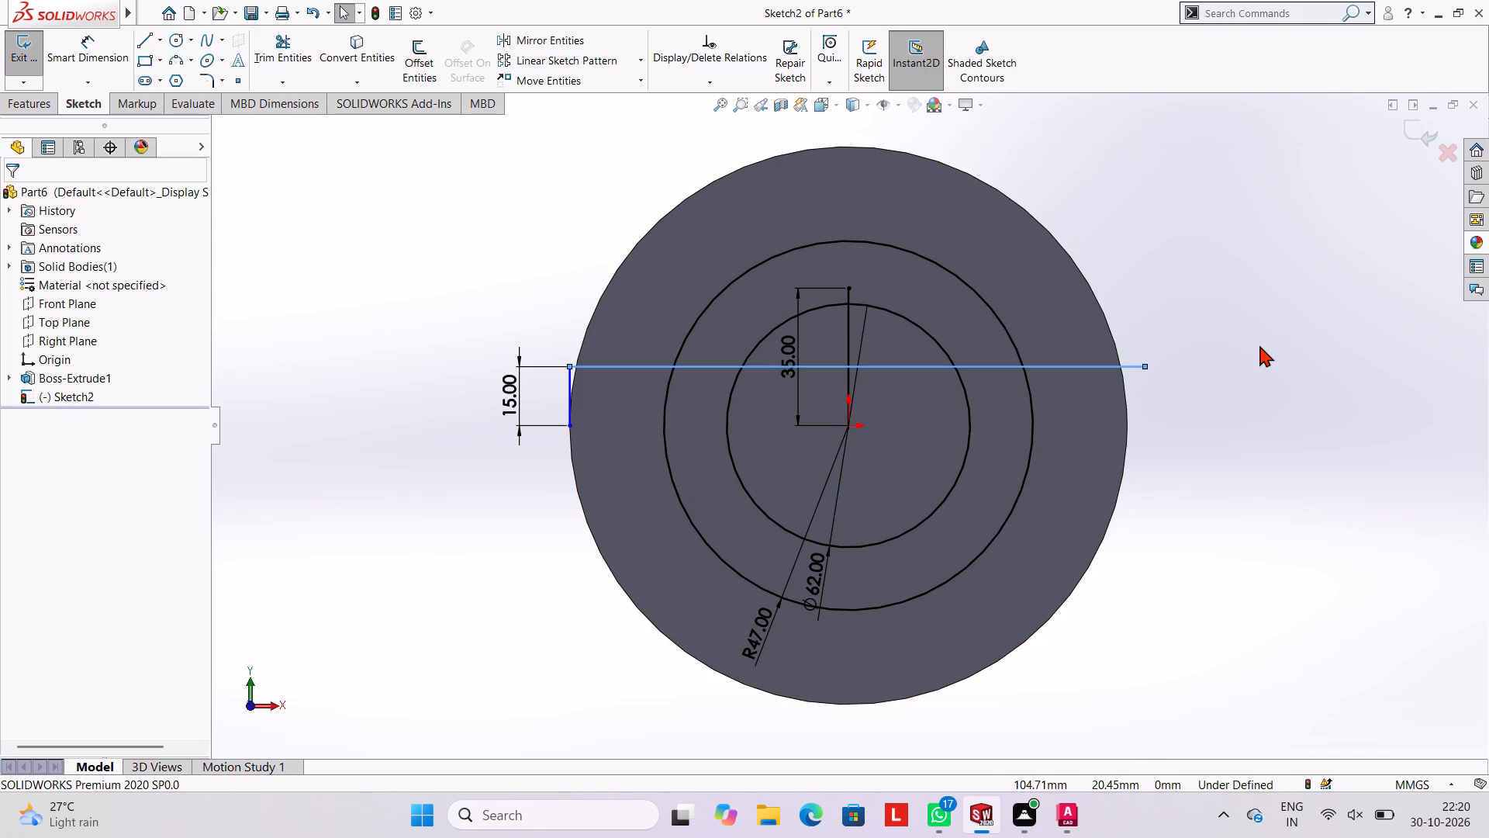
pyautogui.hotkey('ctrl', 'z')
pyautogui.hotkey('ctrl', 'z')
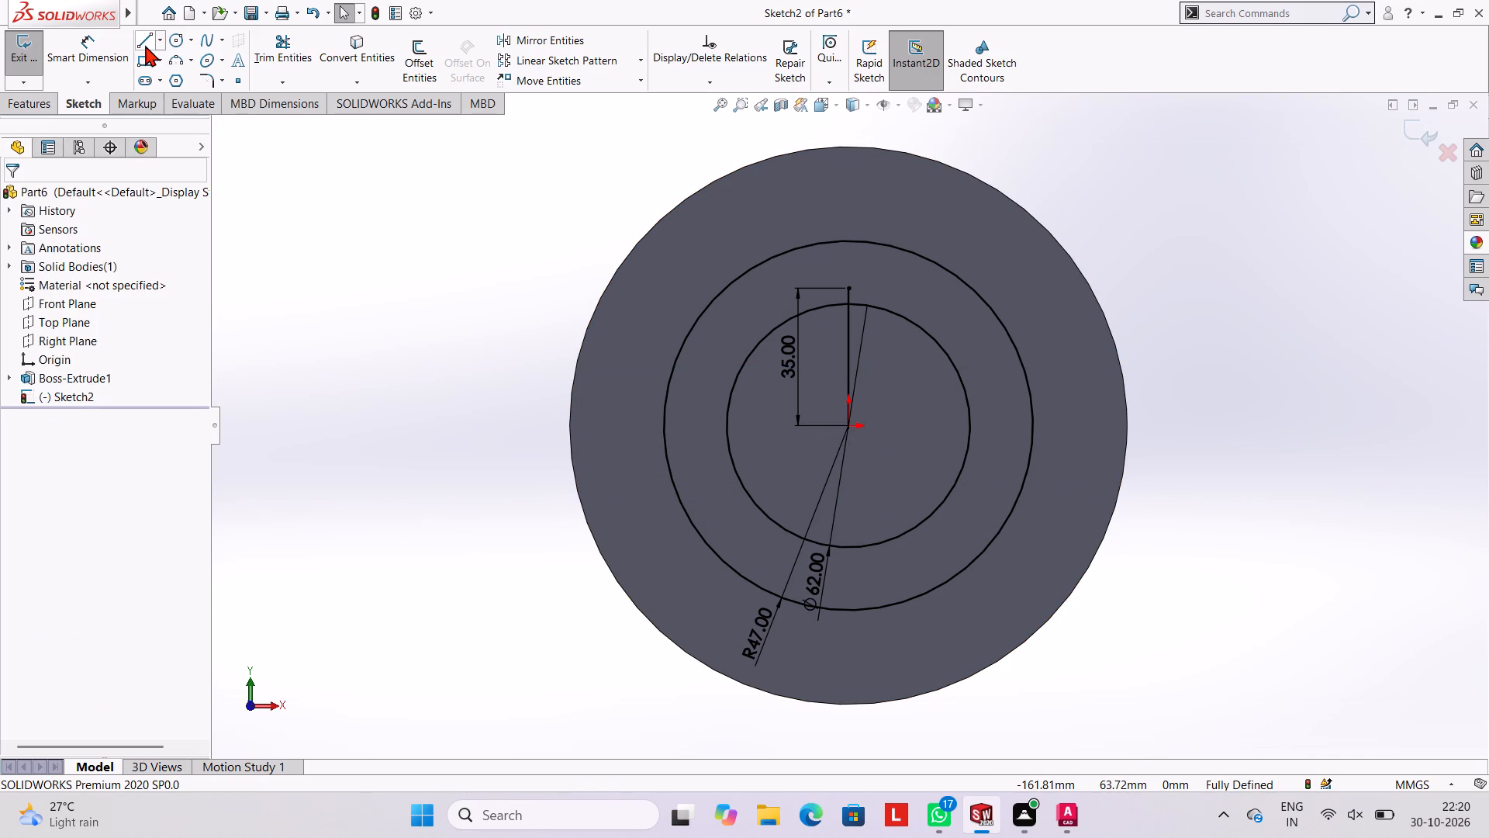
# Sketch a closed rectangular outline from the disc's left quadrant: 16 mm up, across past the right edge, 32 mm down, back and closed.
pyautogui.click(145, 45)
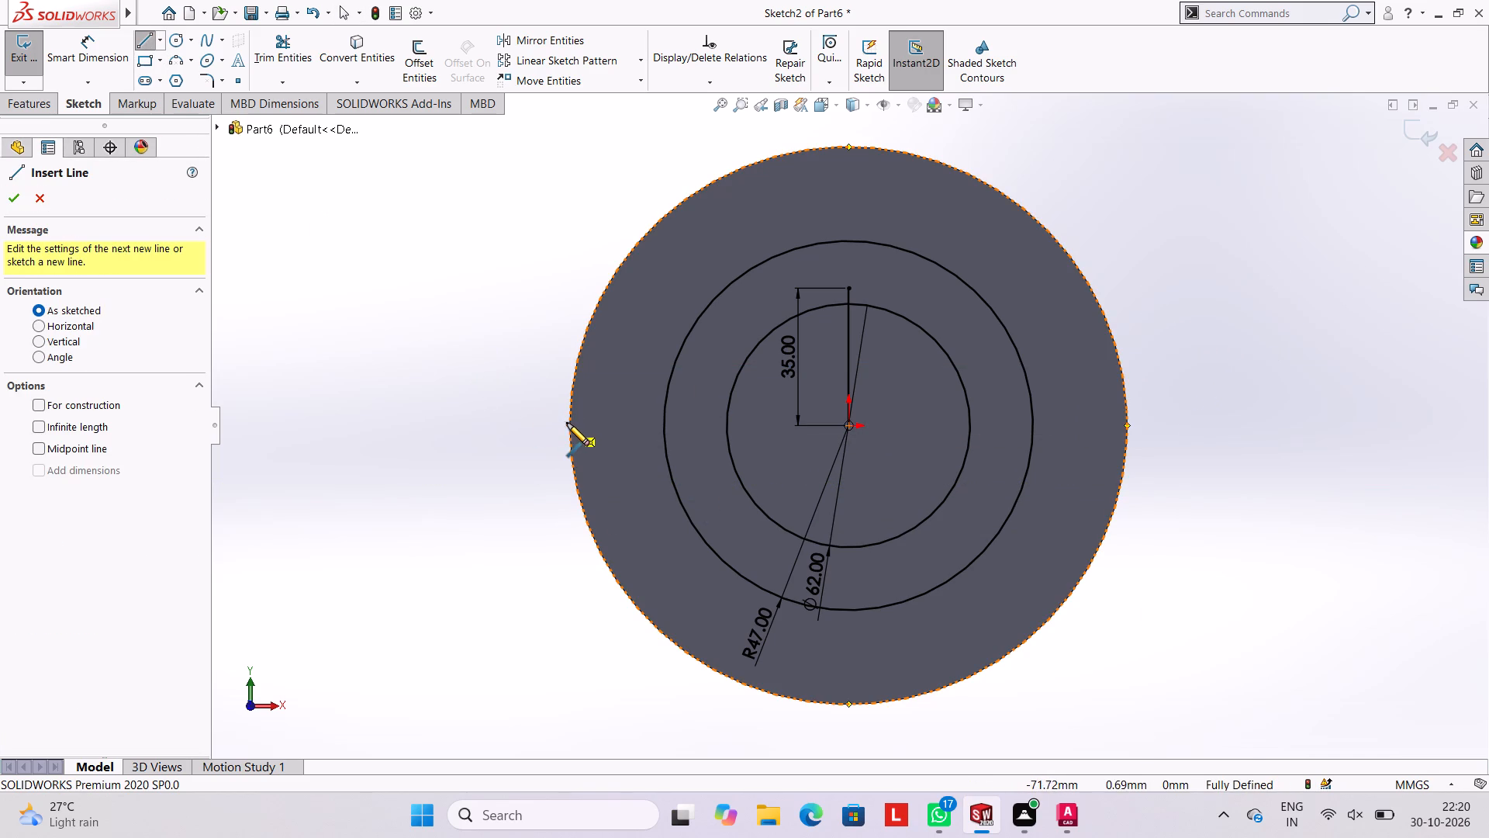
pyautogui.click(569, 426)
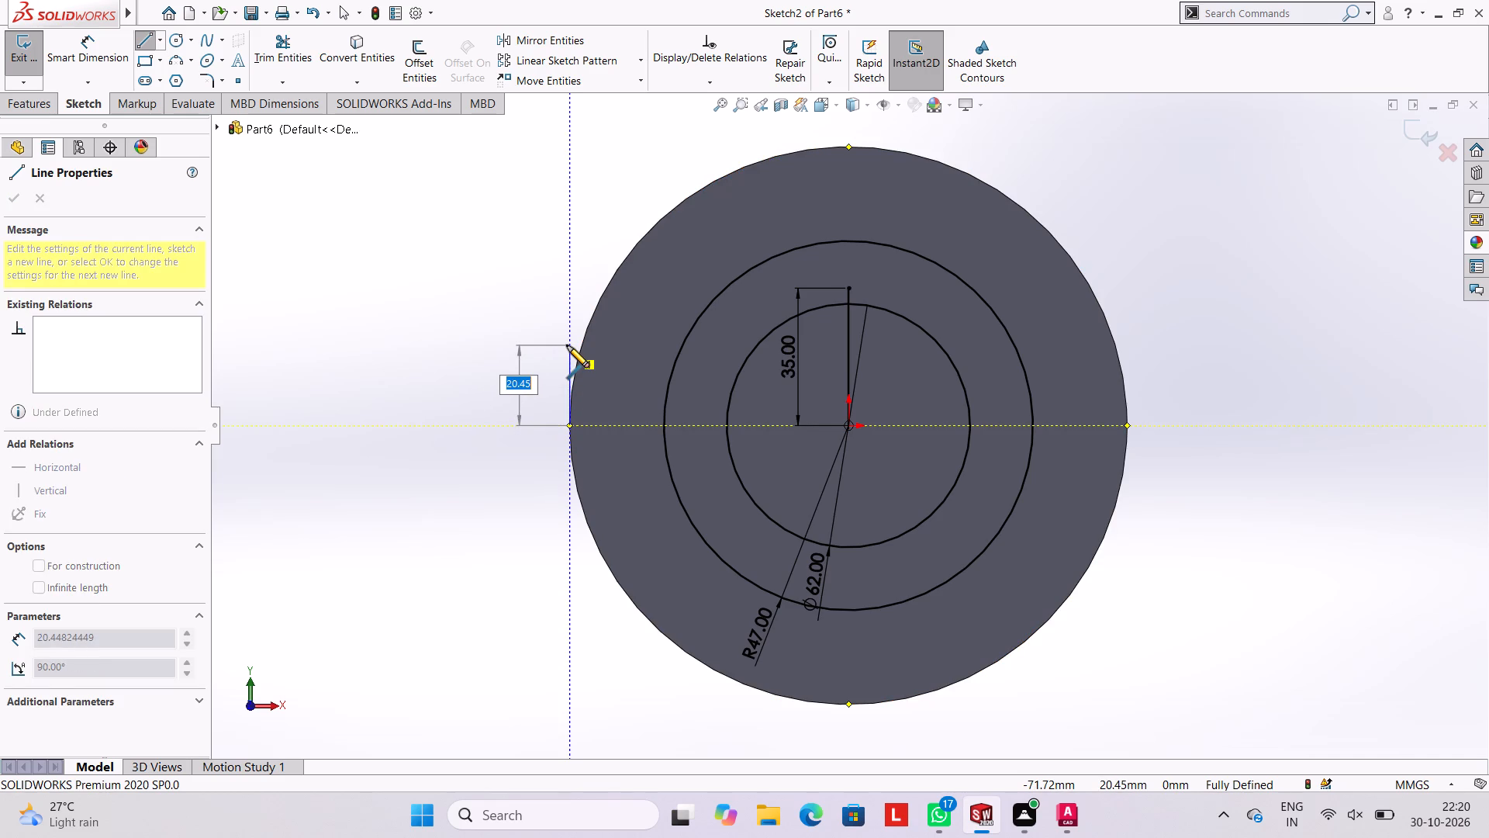
pyautogui.write('16')
pyautogui.press('Return')
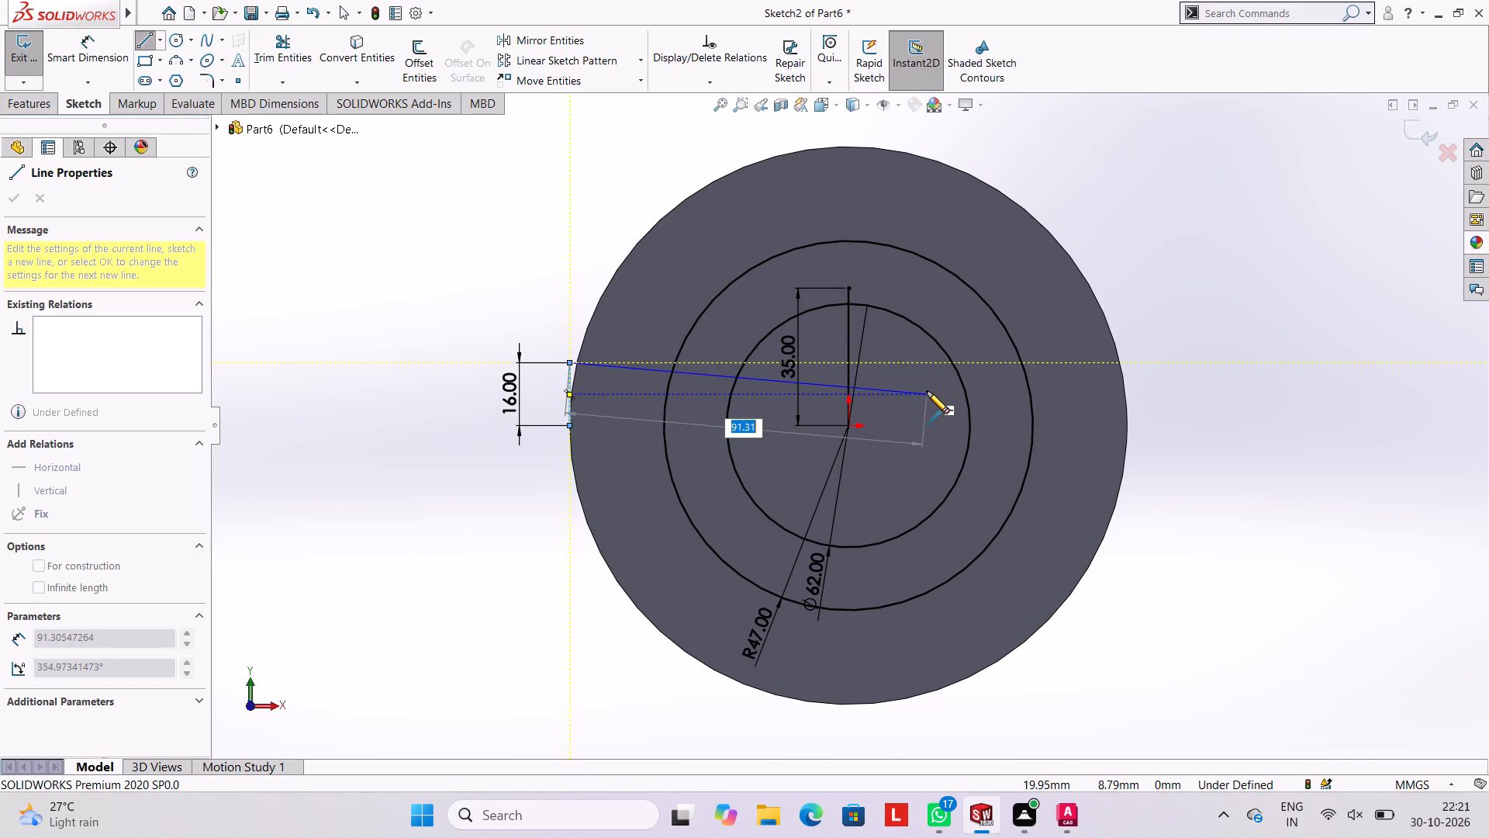
pyautogui.click(1144, 363)
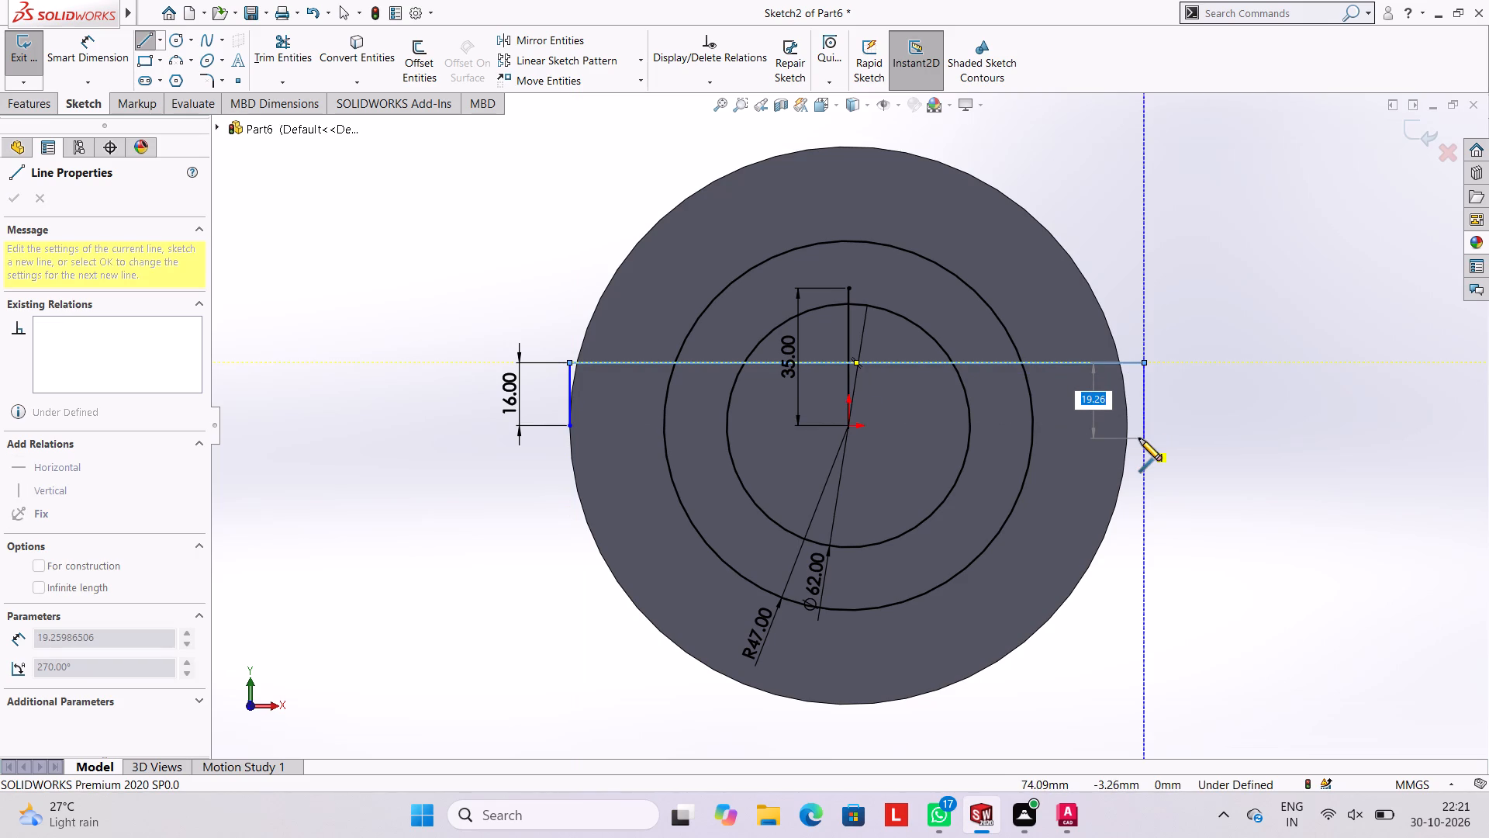
pyautogui.write('32')
pyautogui.press('Return')
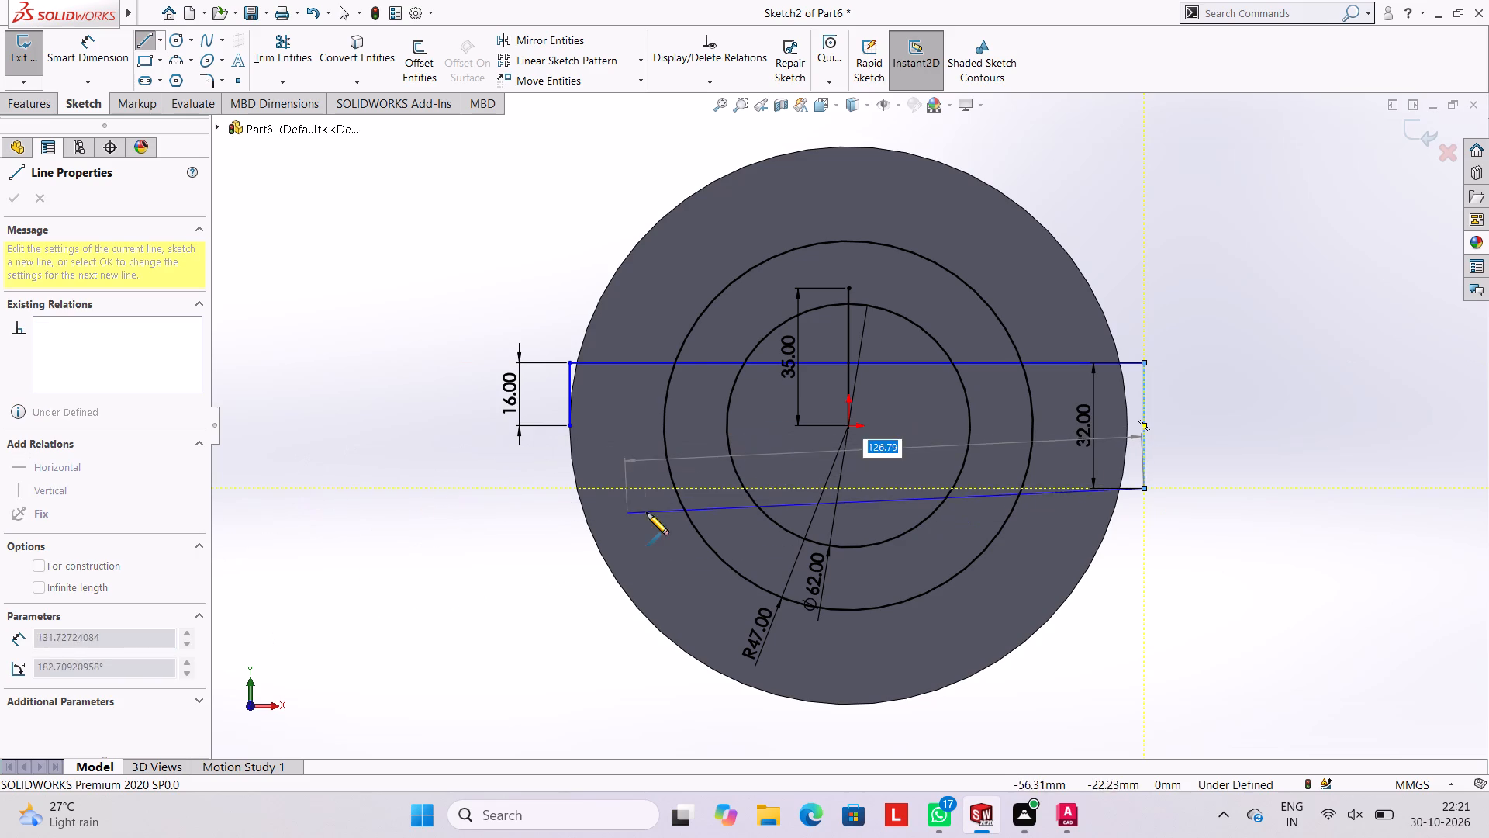
pyautogui.click(569, 490)
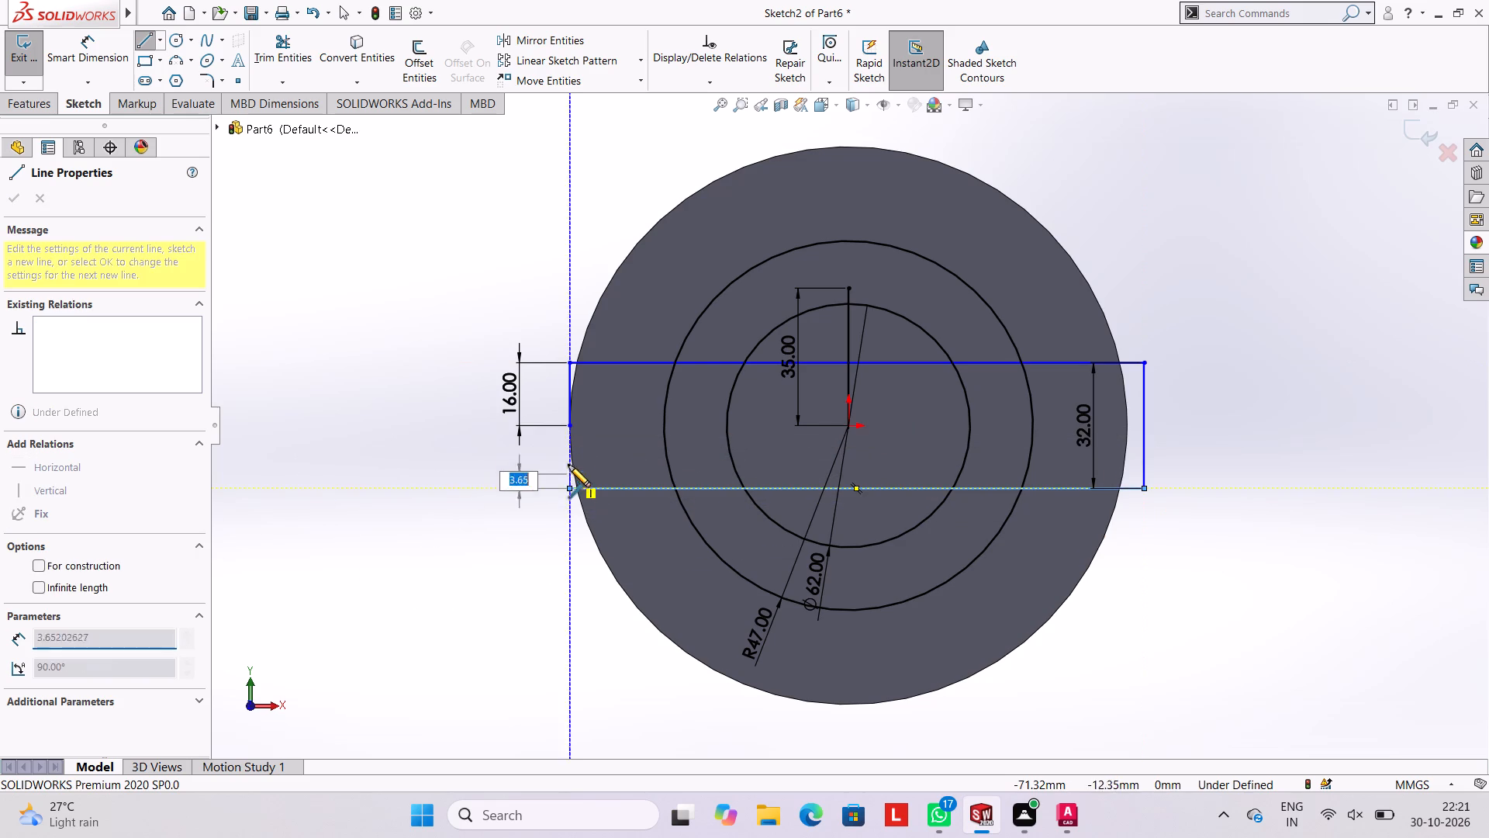
pyautogui.click(568, 424)
pyautogui.press('Escape')
pyautogui.press('Escape')
pyautogui.press('Escape')
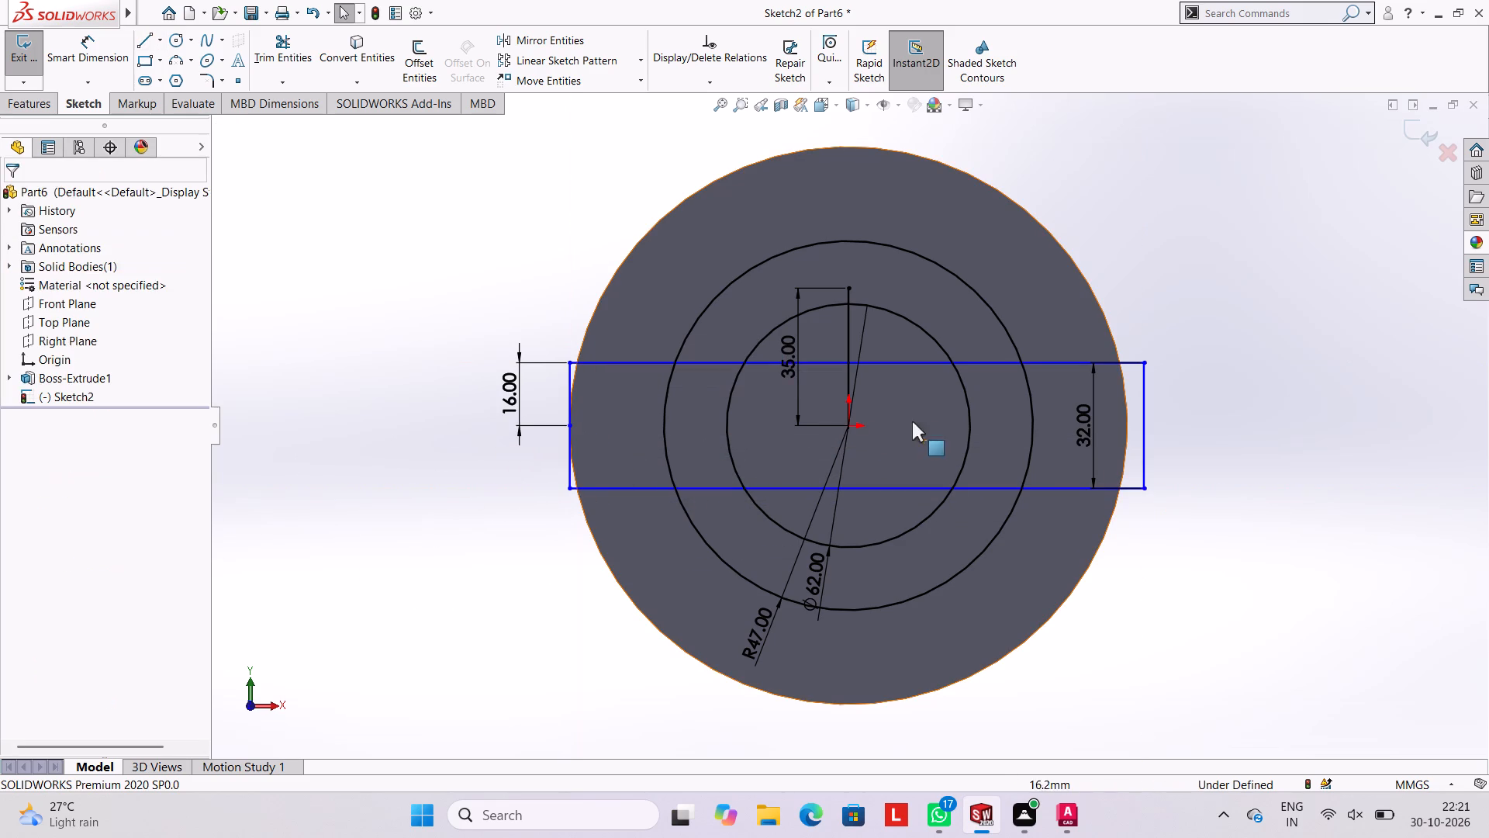
# Trim the upper half of the rectangle's left side away at the disc's edge.
pyautogui.click(268, 47)
pyautogui.scroll(-3, 903, 333)
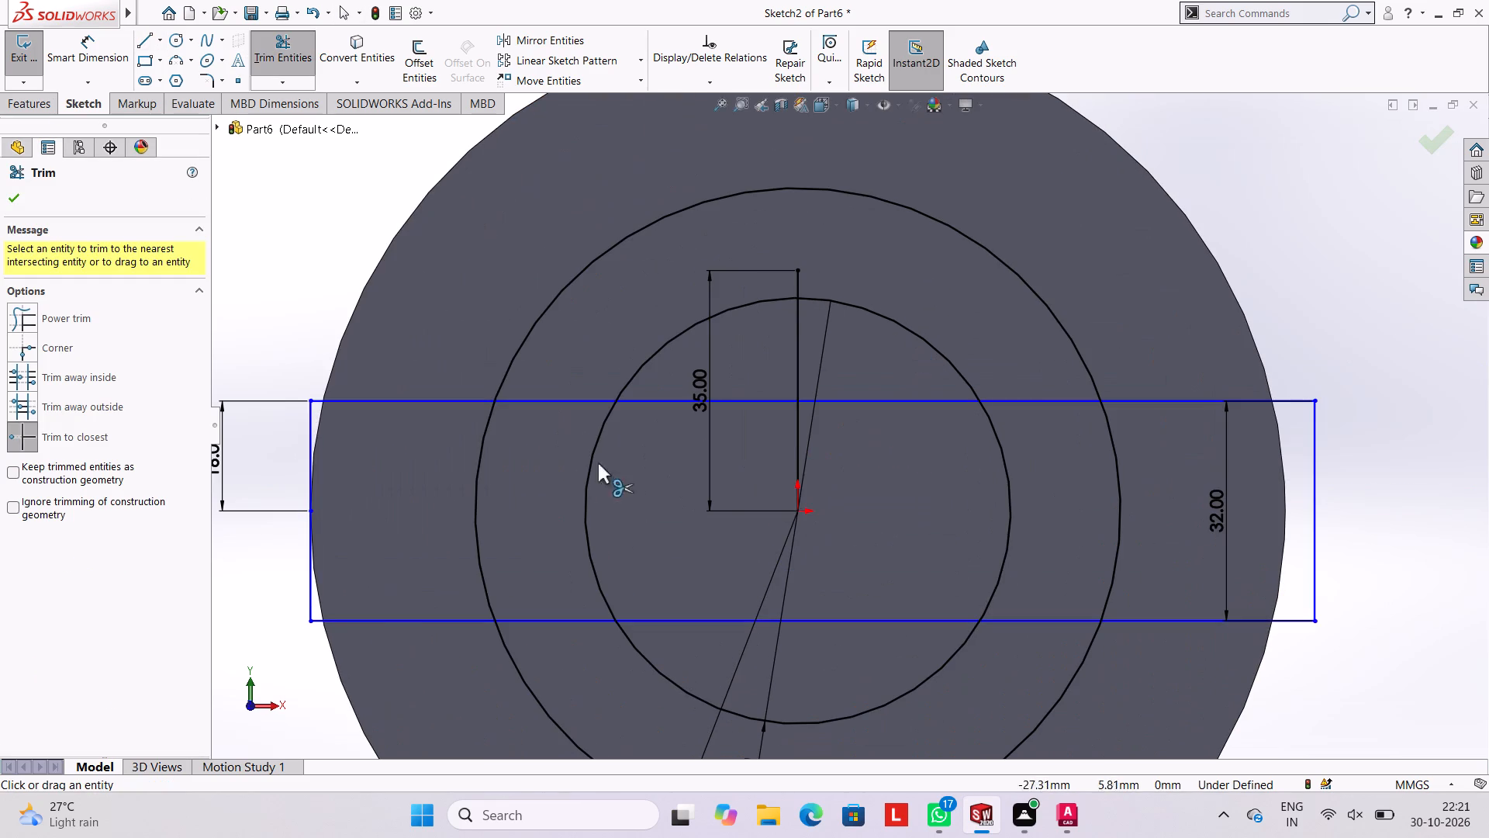
pyautogui.click(309, 422)
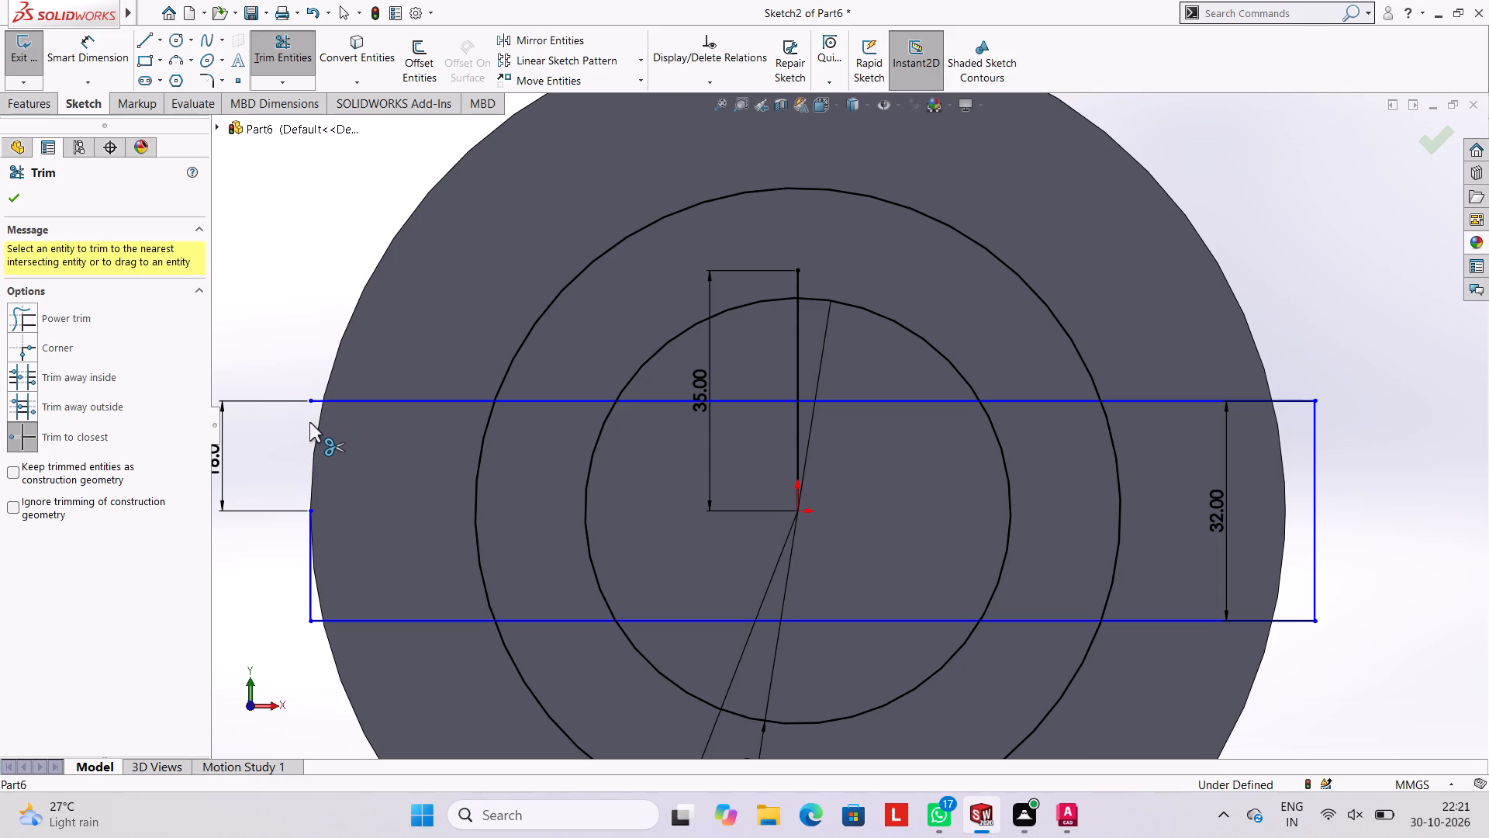
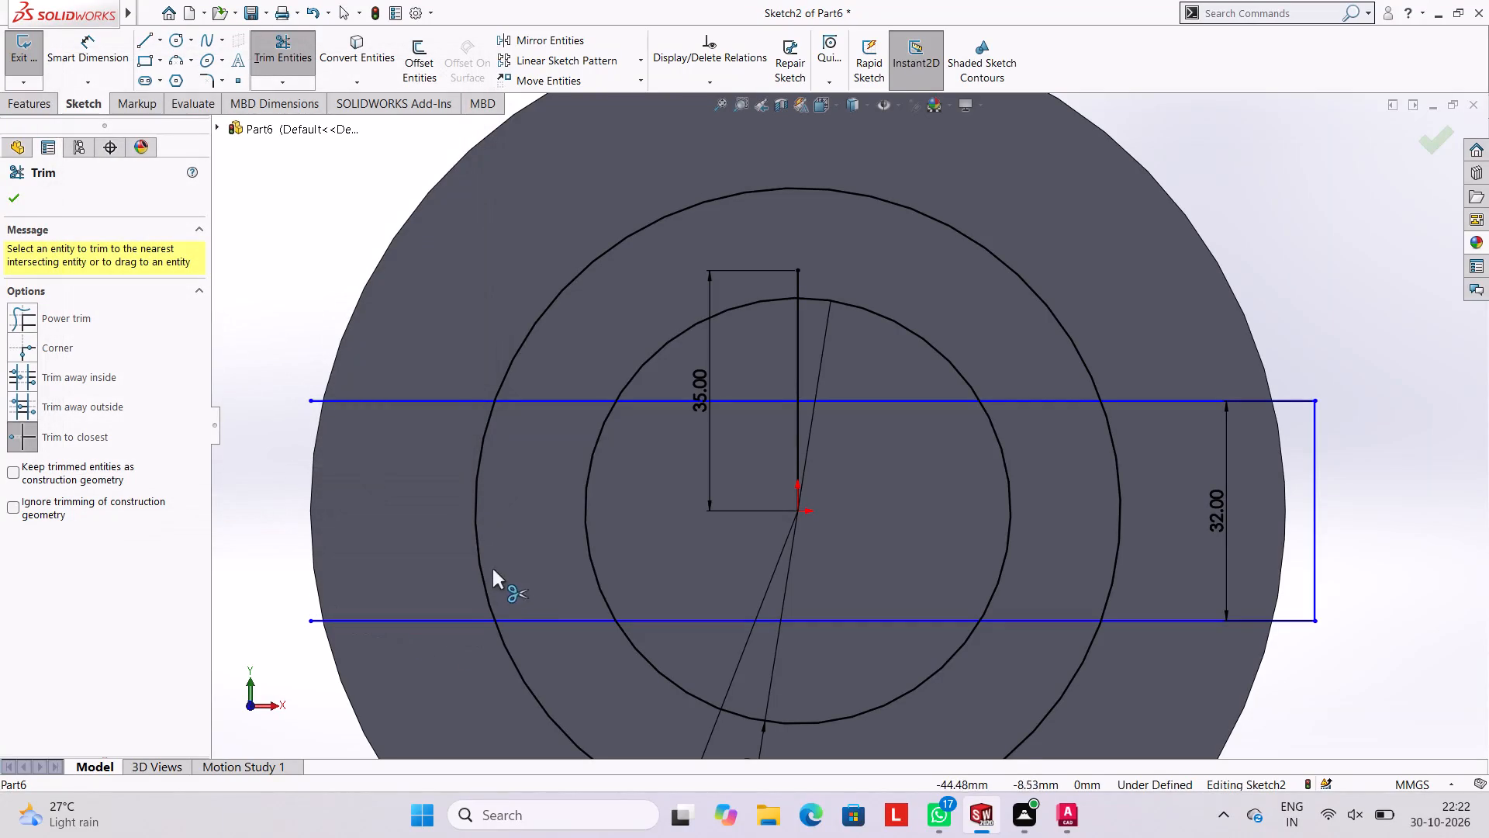
# Trim away the rectangle's right side and all segments of both horizontal lines inside the 47 mm radius circle.
pyautogui.click(1315, 466)
pyautogui.scroll(1, 1116, 623)
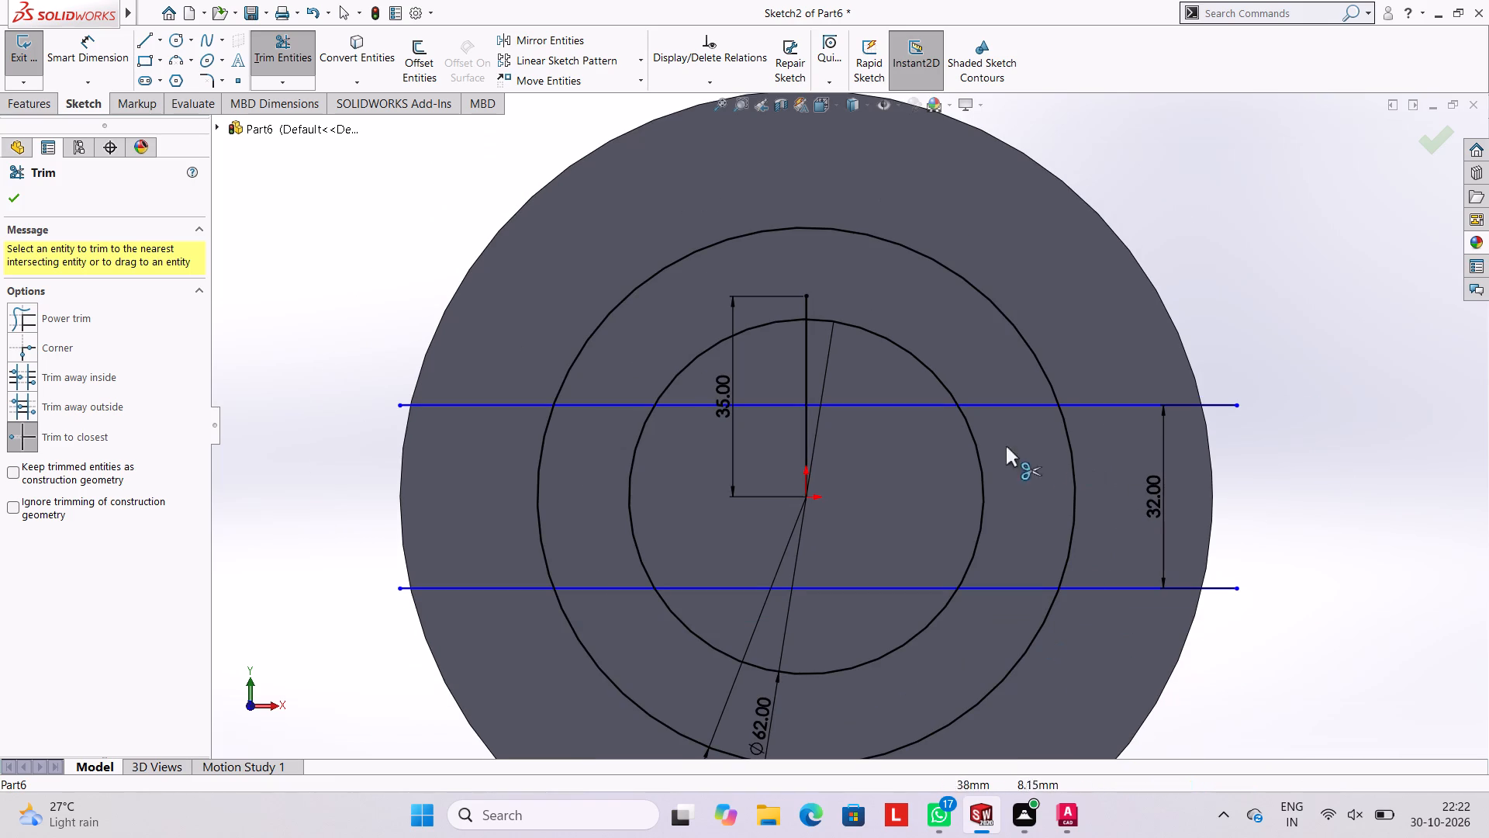
pyautogui.click(756, 406)
pyautogui.click(861, 406)
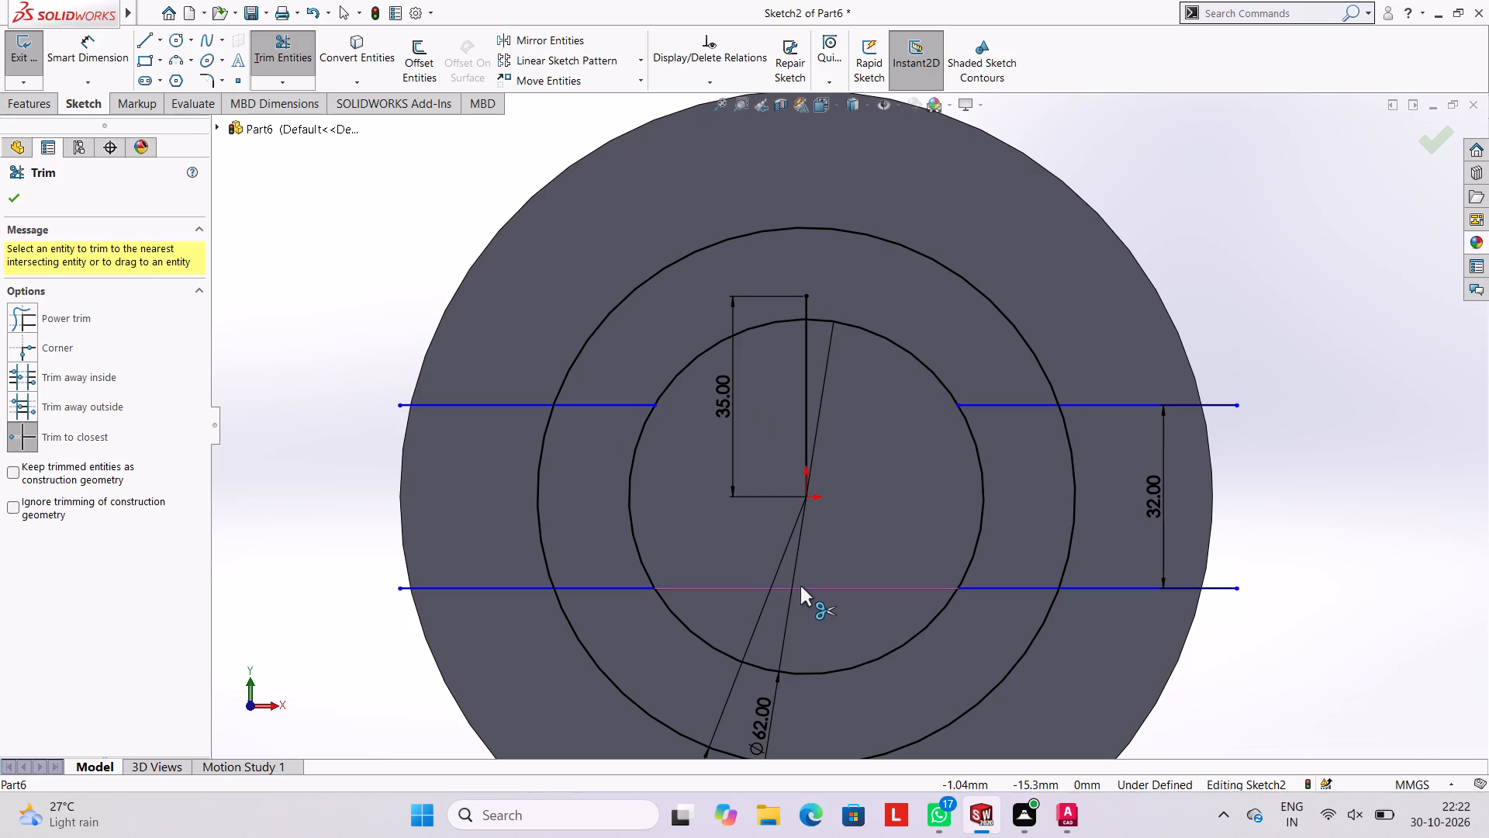
pyautogui.click(800, 586)
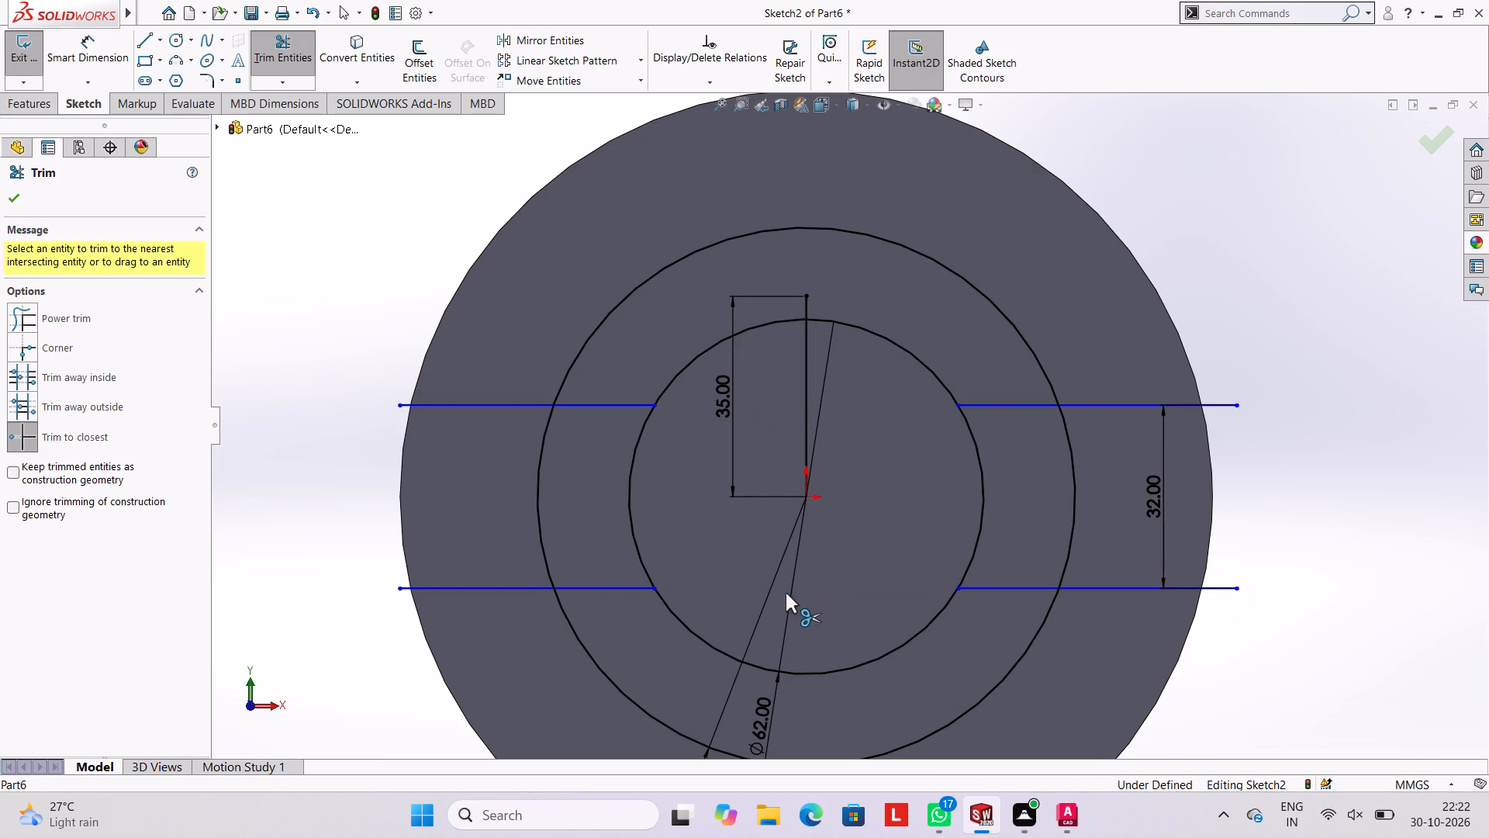
pyautogui.click(607, 410)
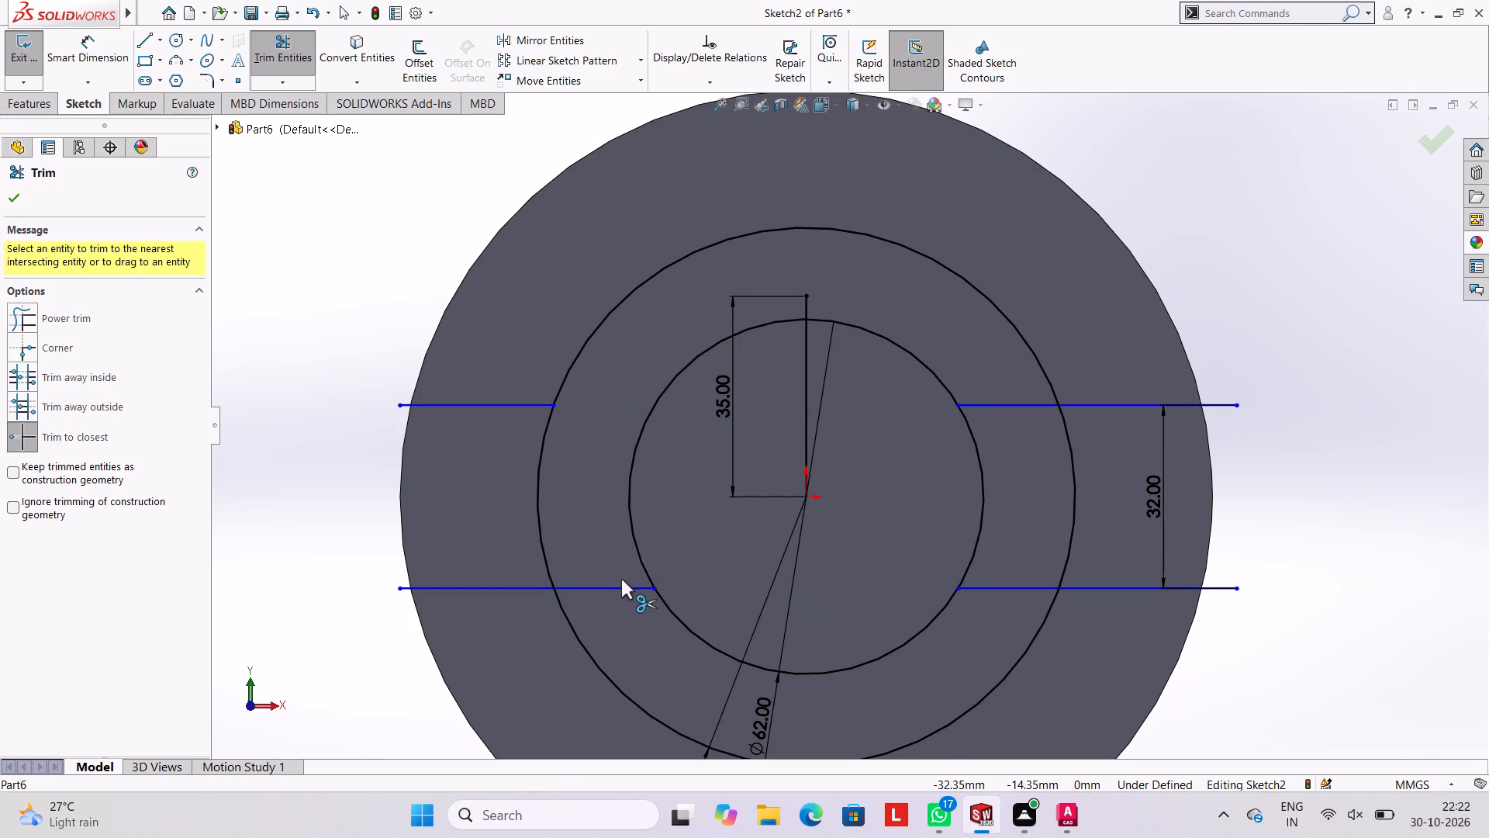
pyautogui.click(618, 586)
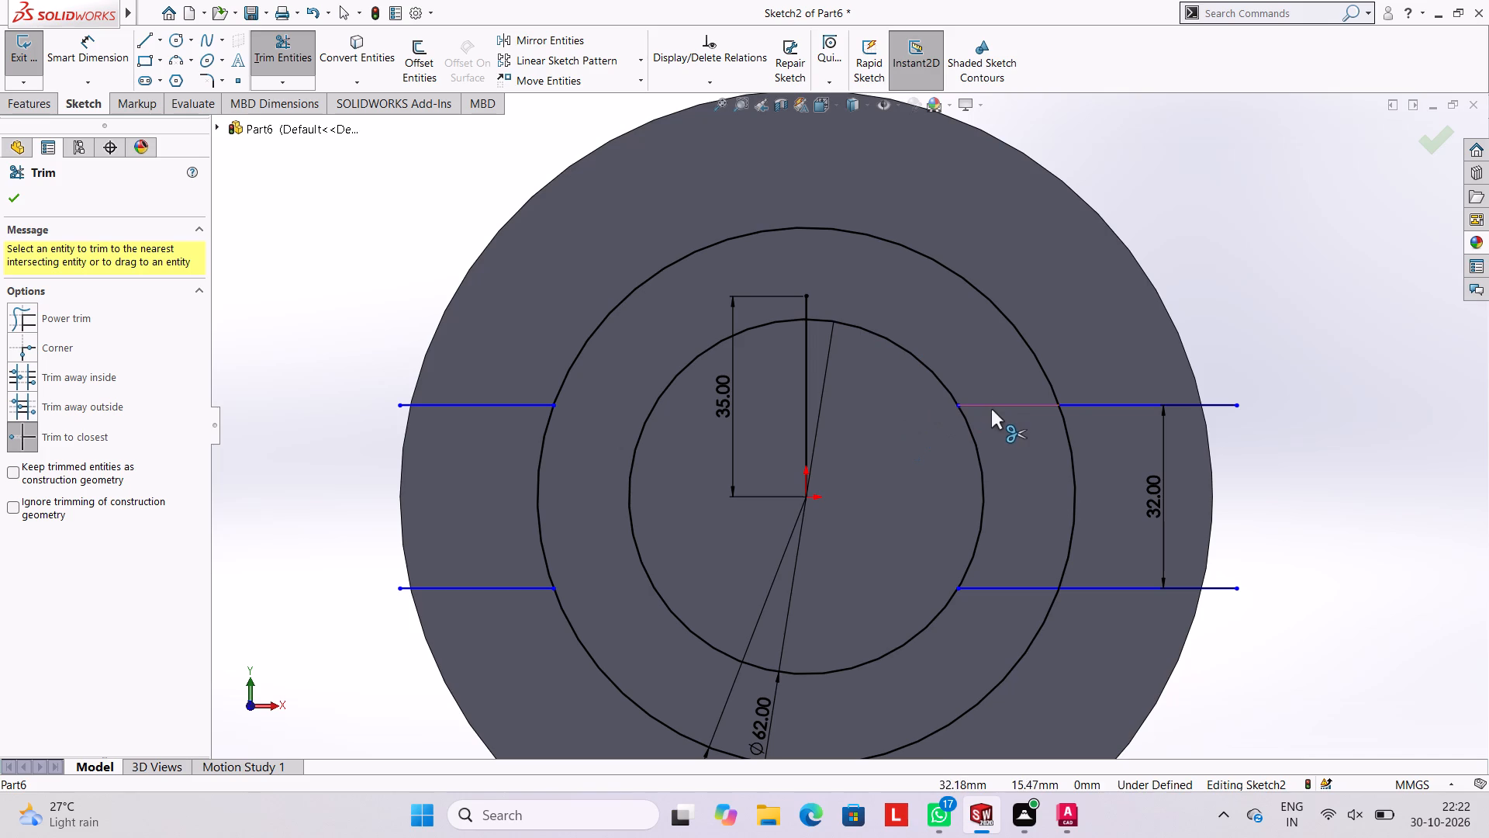
pyautogui.click(991, 409)
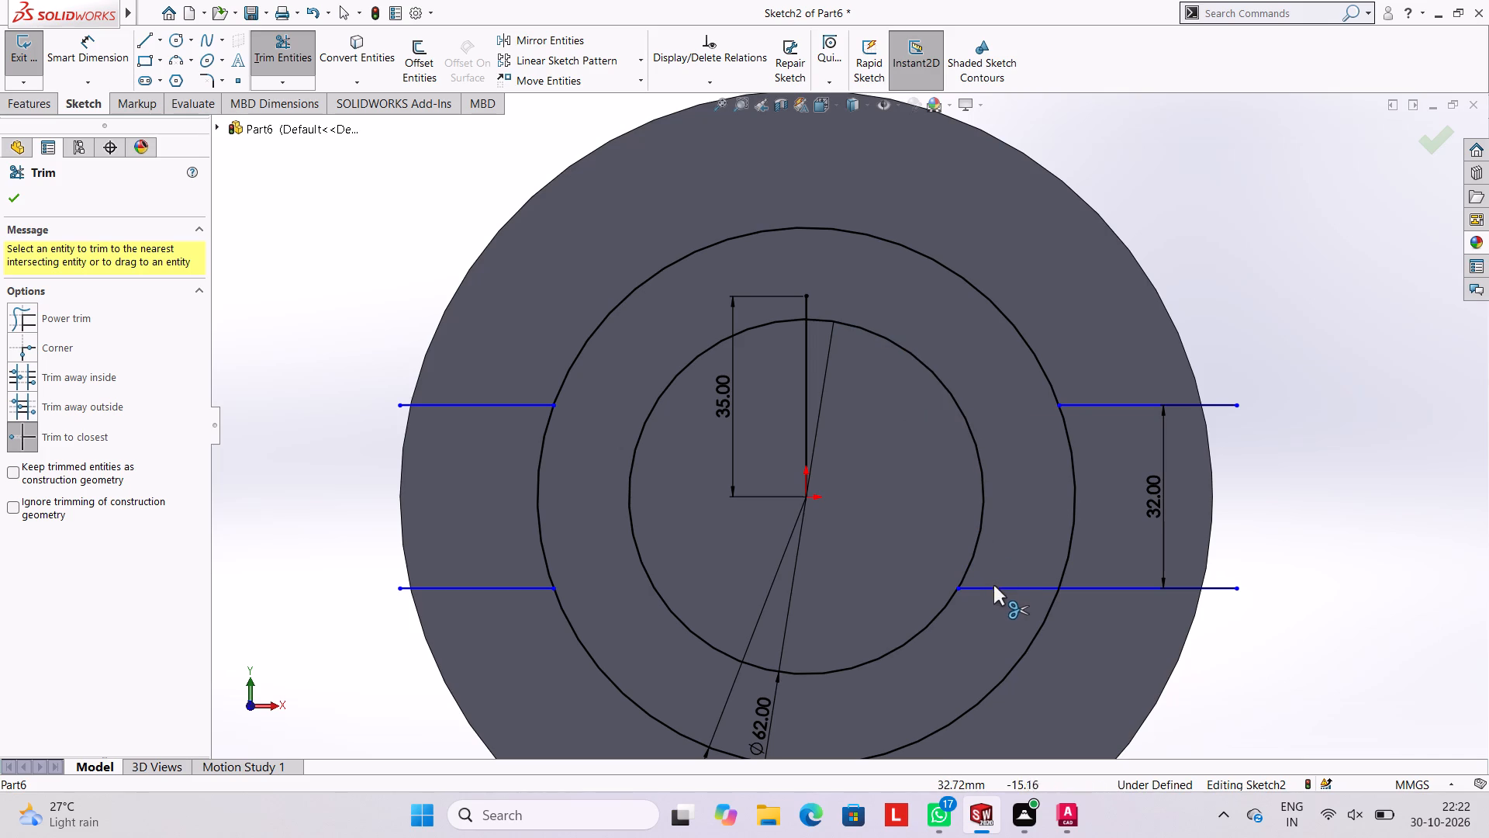
pyautogui.click(993, 585)
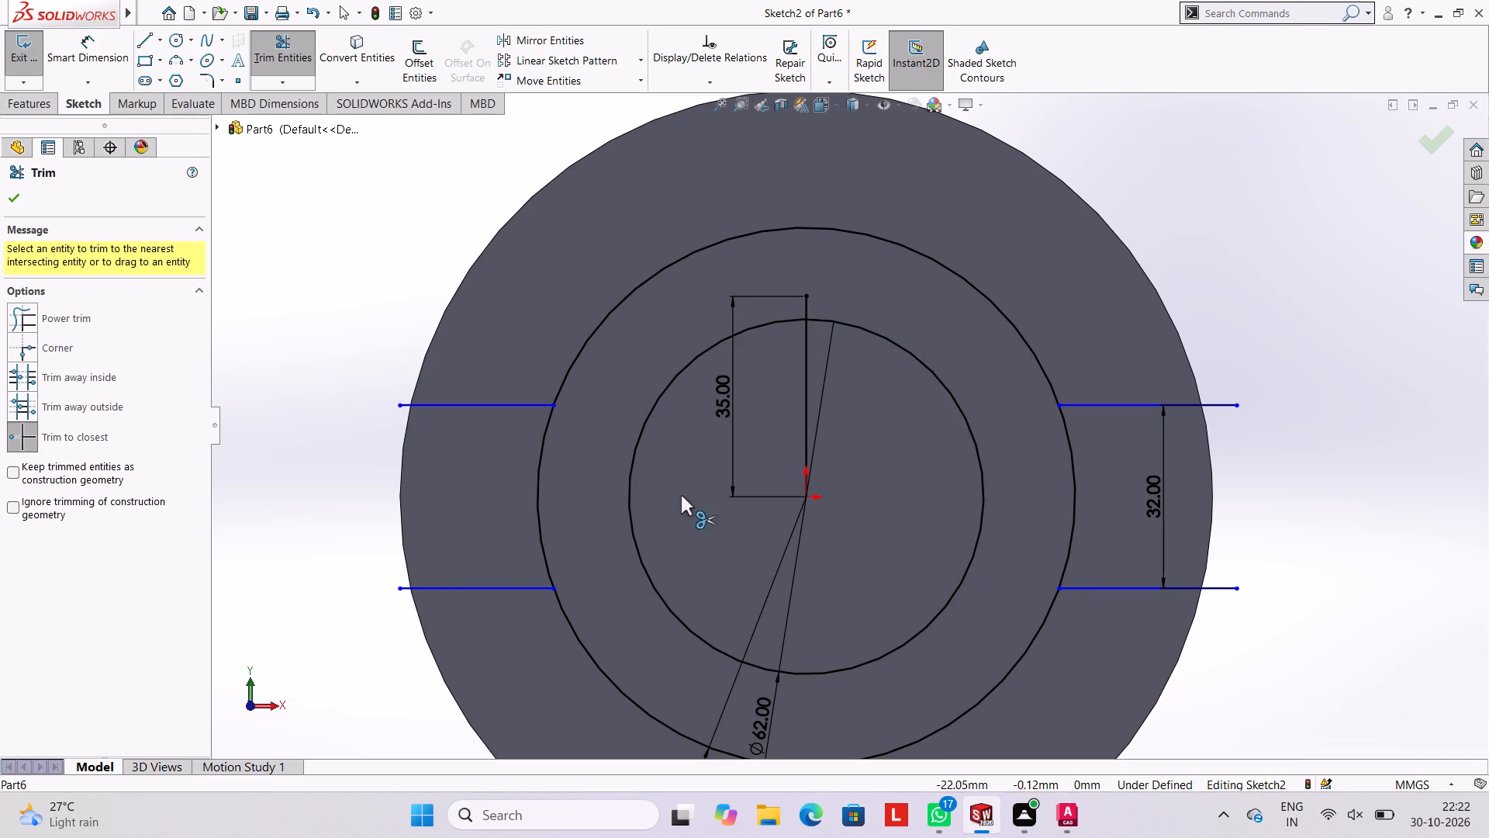
# Sketch a 142 mm diameter circle centred on the origin, coincident with the disc's outer edge.
pyautogui.click(176, 42)
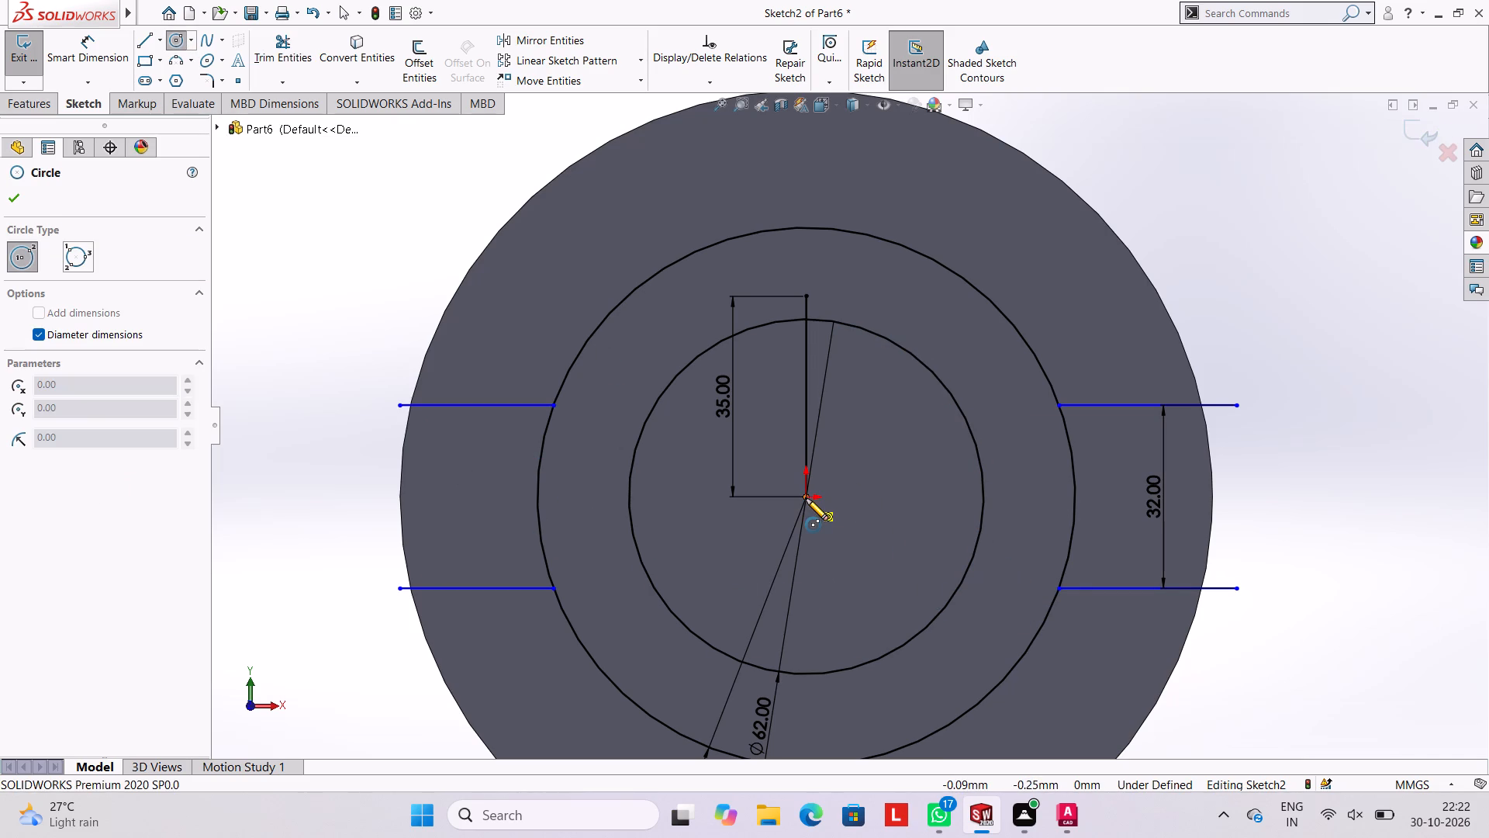
pyautogui.click(806, 498)
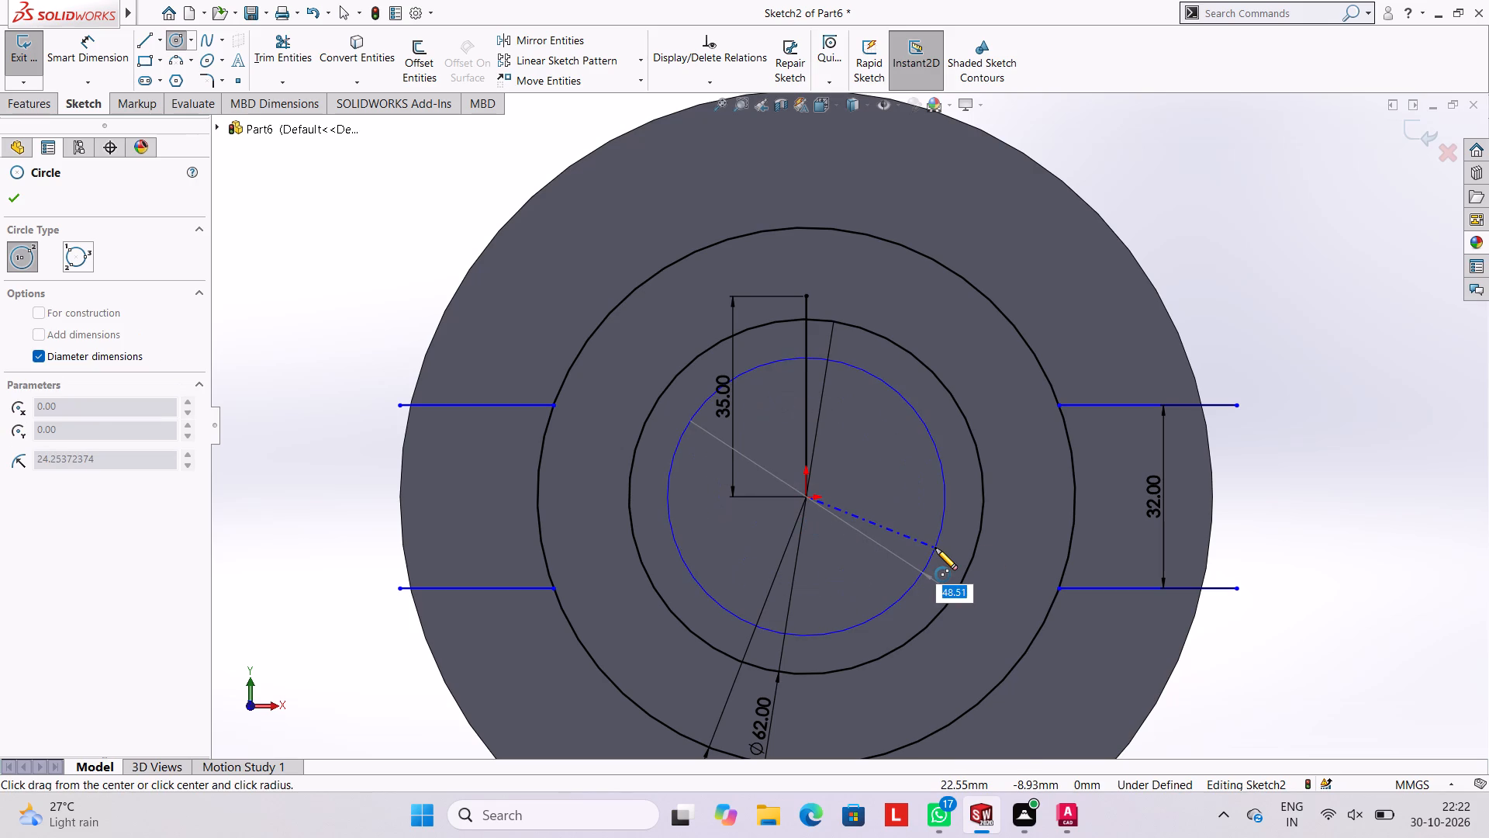
pyautogui.click(1207, 570)
# Trim away the four horizontal line stubs sticking out beyond the 142 mm circle, accepting deletion of the associated dimension.
pyautogui.scroll(3, 1012, 606)
pyautogui.scroll(-3, 1000, 597)
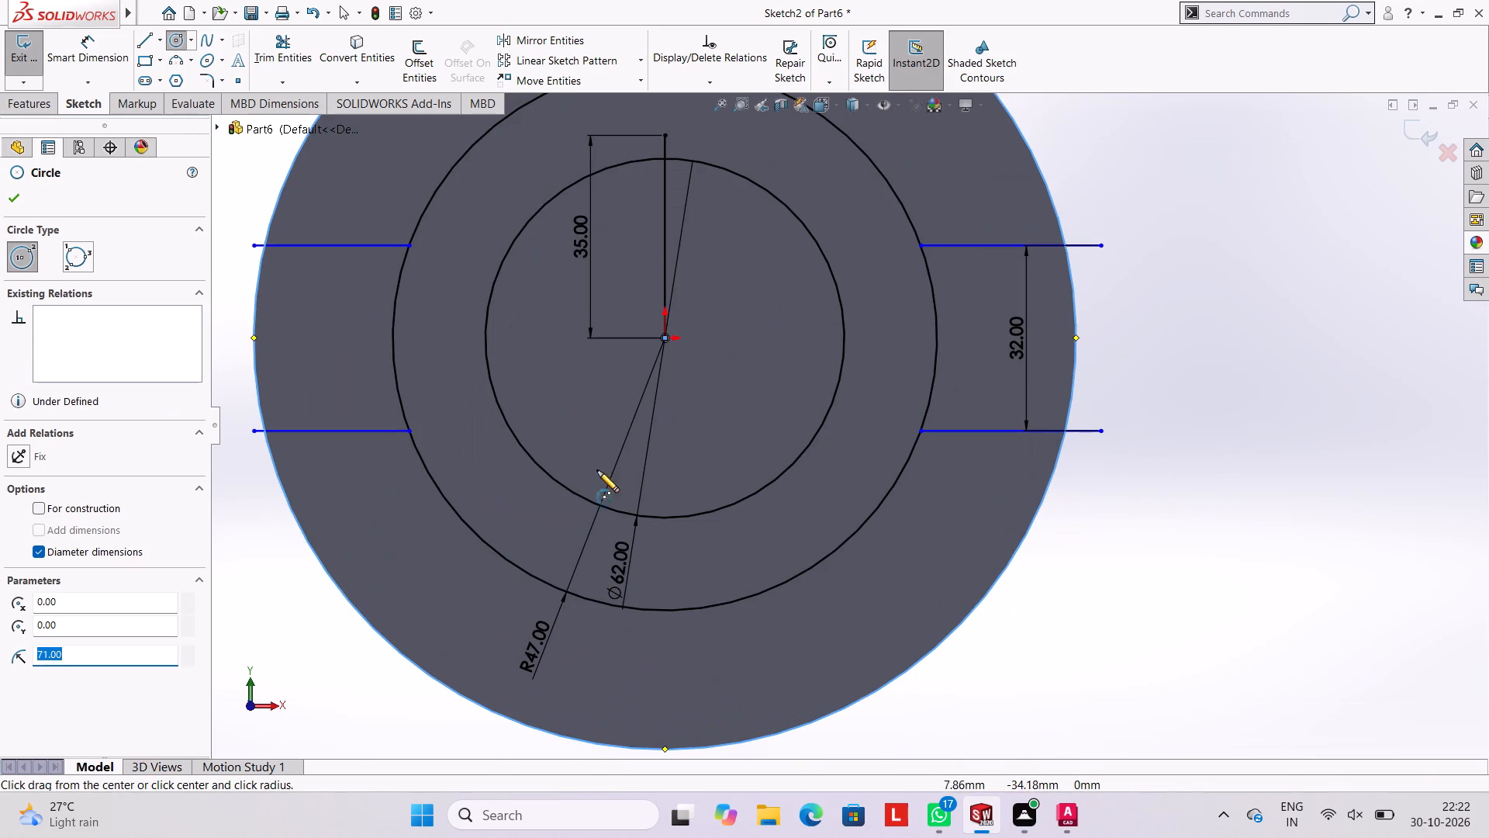
pyautogui.click(281, 33)
pyautogui.click(251, 247)
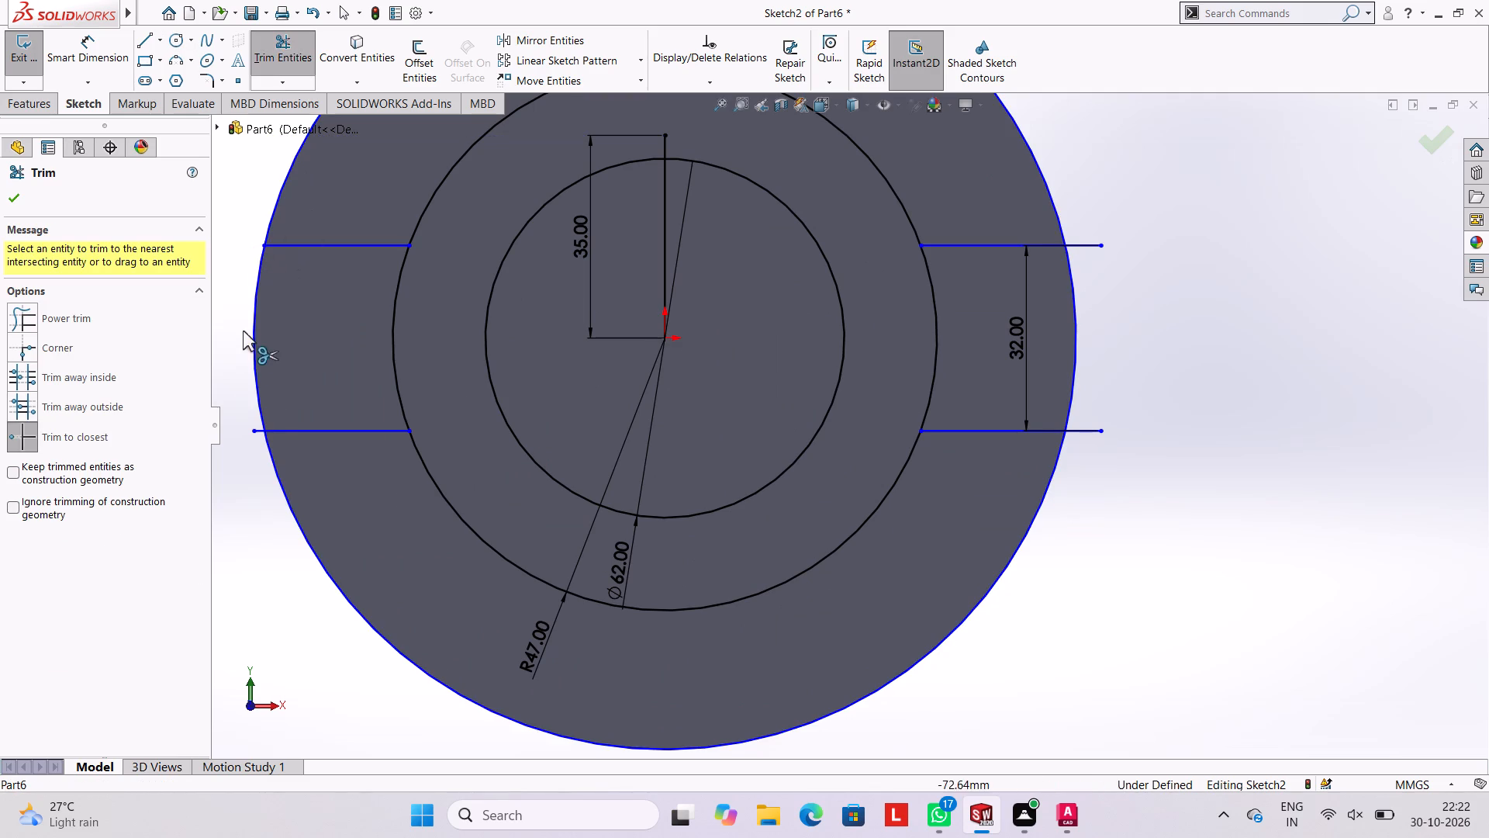
pyautogui.click(257, 435)
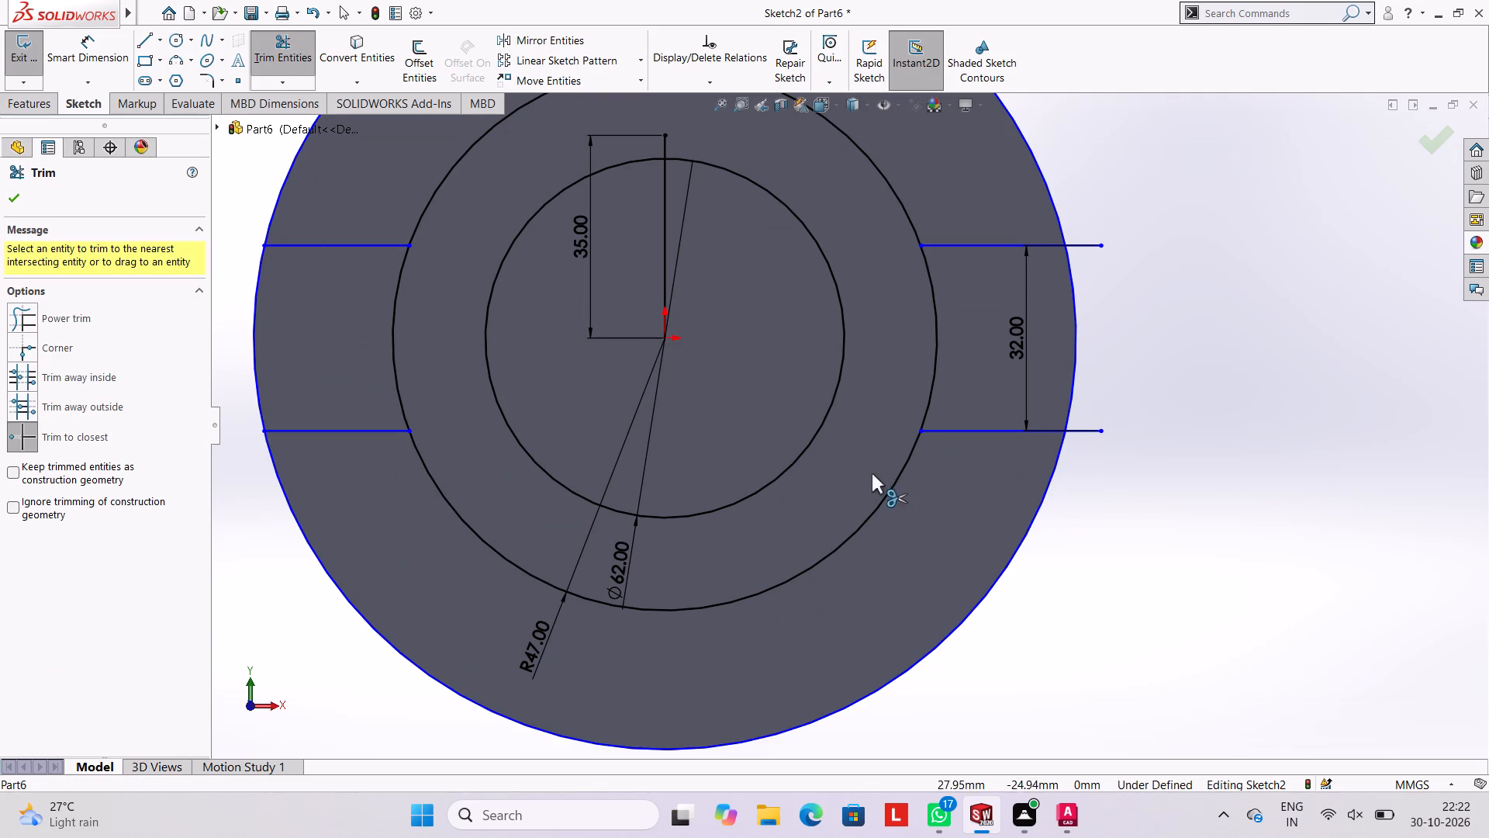
pyautogui.click(1090, 433)
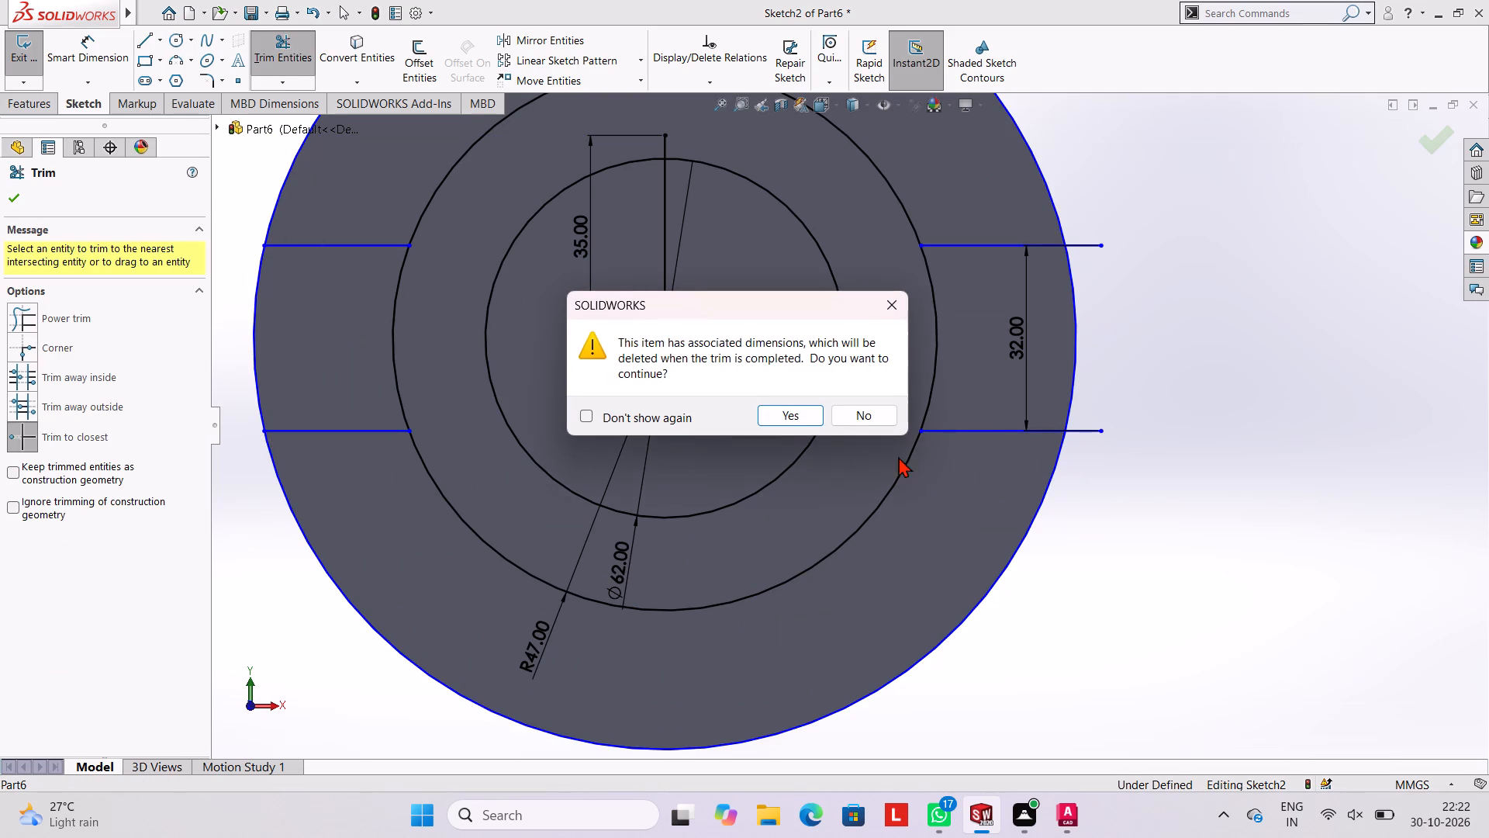
pyautogui.click(804, 411)
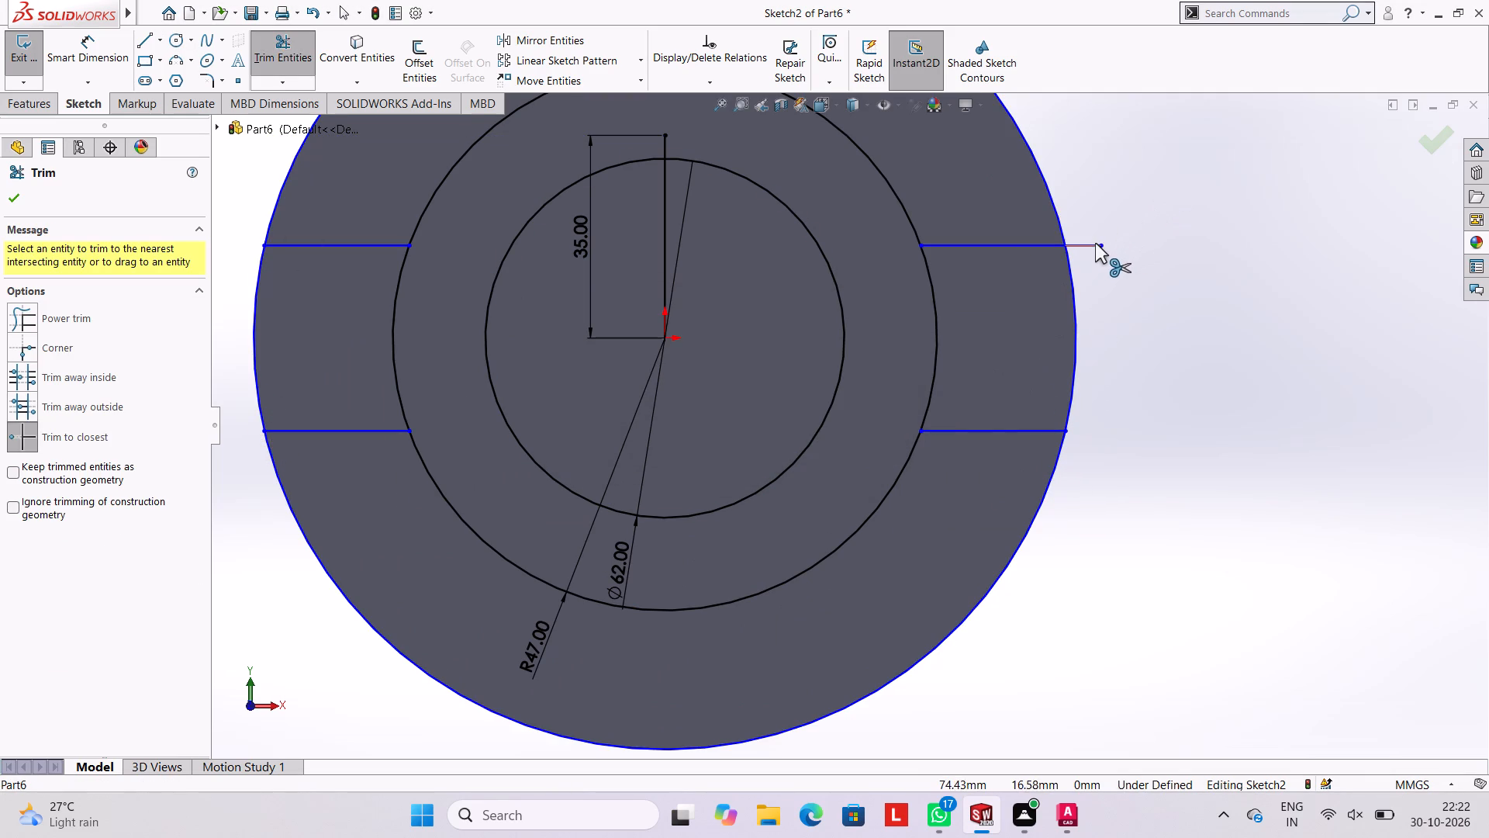
pyautogui.click(1095, 243)
# Trim away the left and right arcs of the 47 mm radius circle between the band's horizontal lines.
pyautogui.scroll(2, 644, 299)
pyautogui.scroll(-2, 644, 299)
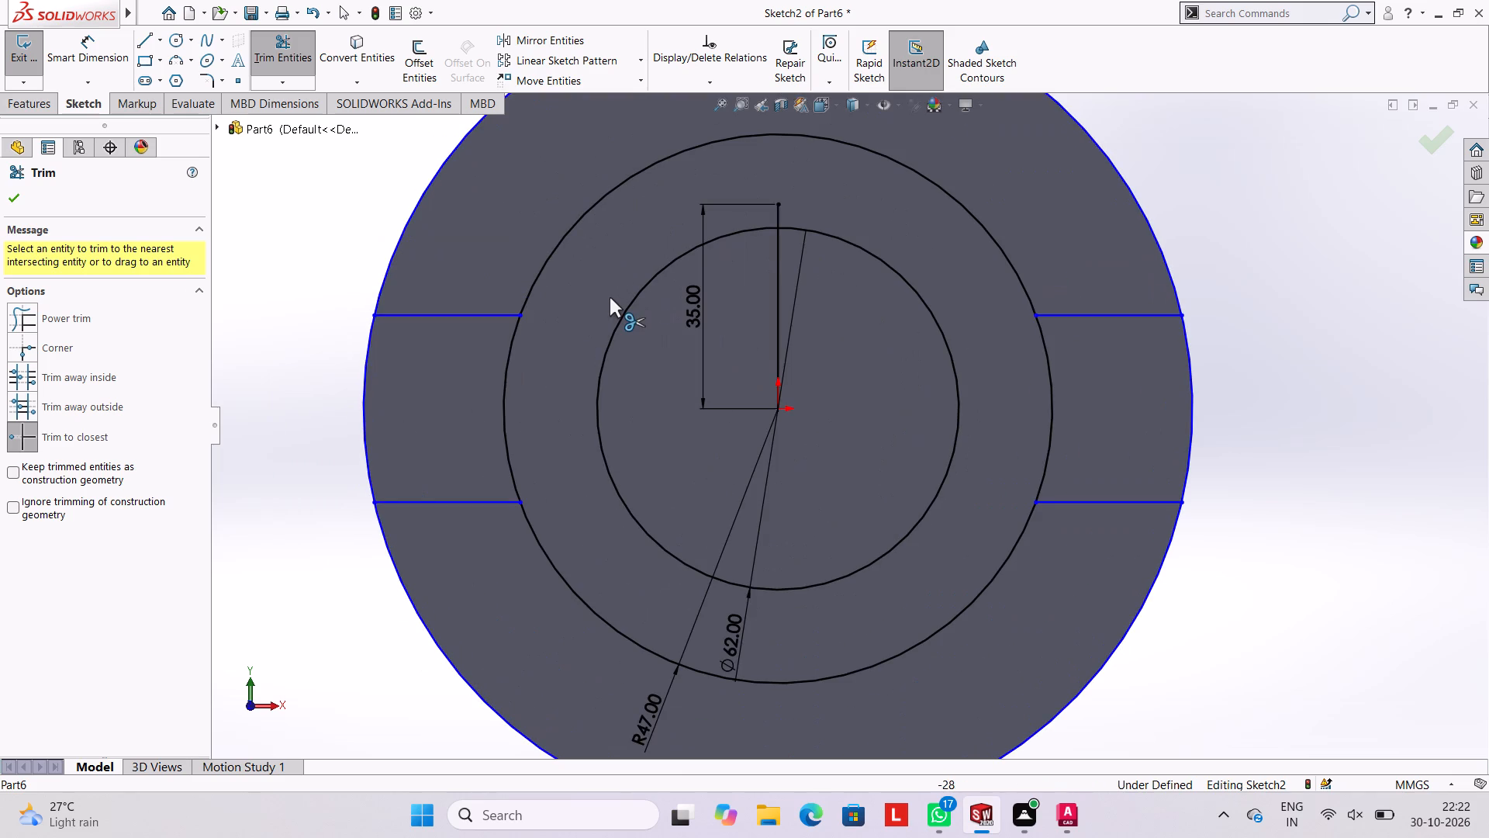
pyautogui.click(506, 376)
pyautogui.click(1053, 398)
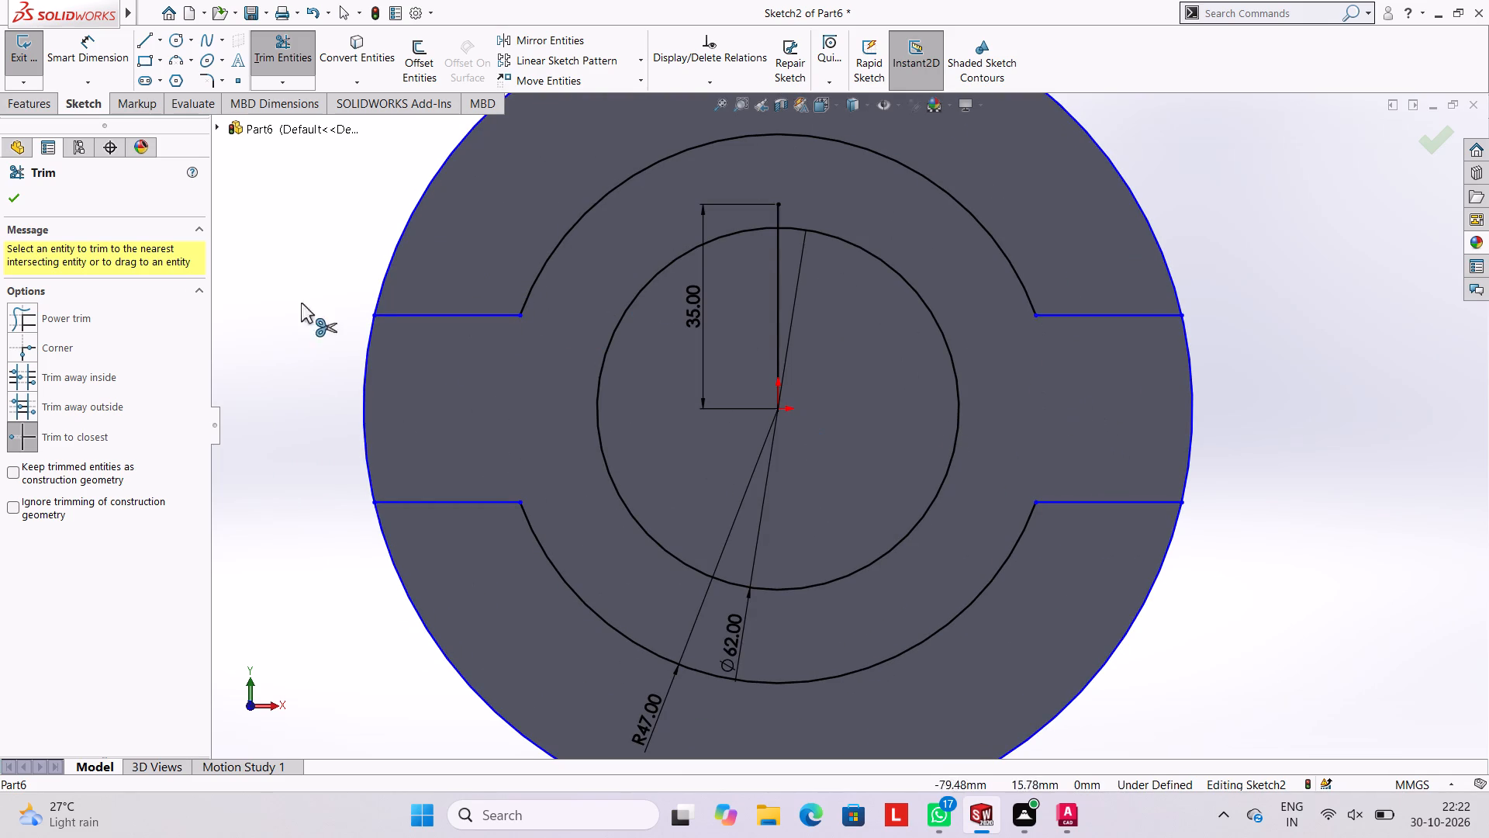
# Add 8 mm sketch fillets at the four corners where the band's horizontal lines meet the 47 mm radius arcs.
pyautogui.click(174, 60)
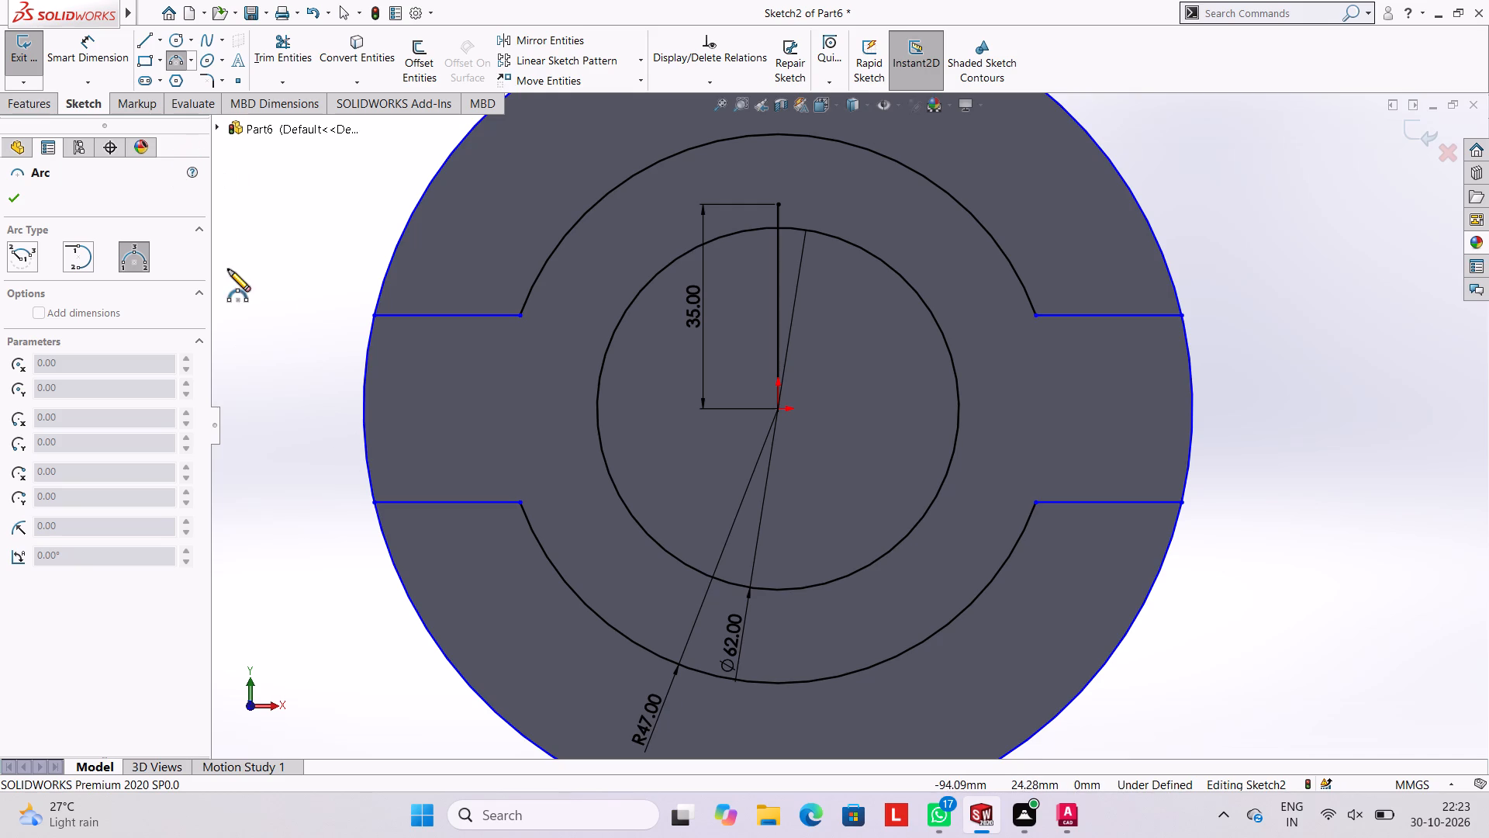
pyautogui.click(208, 71)
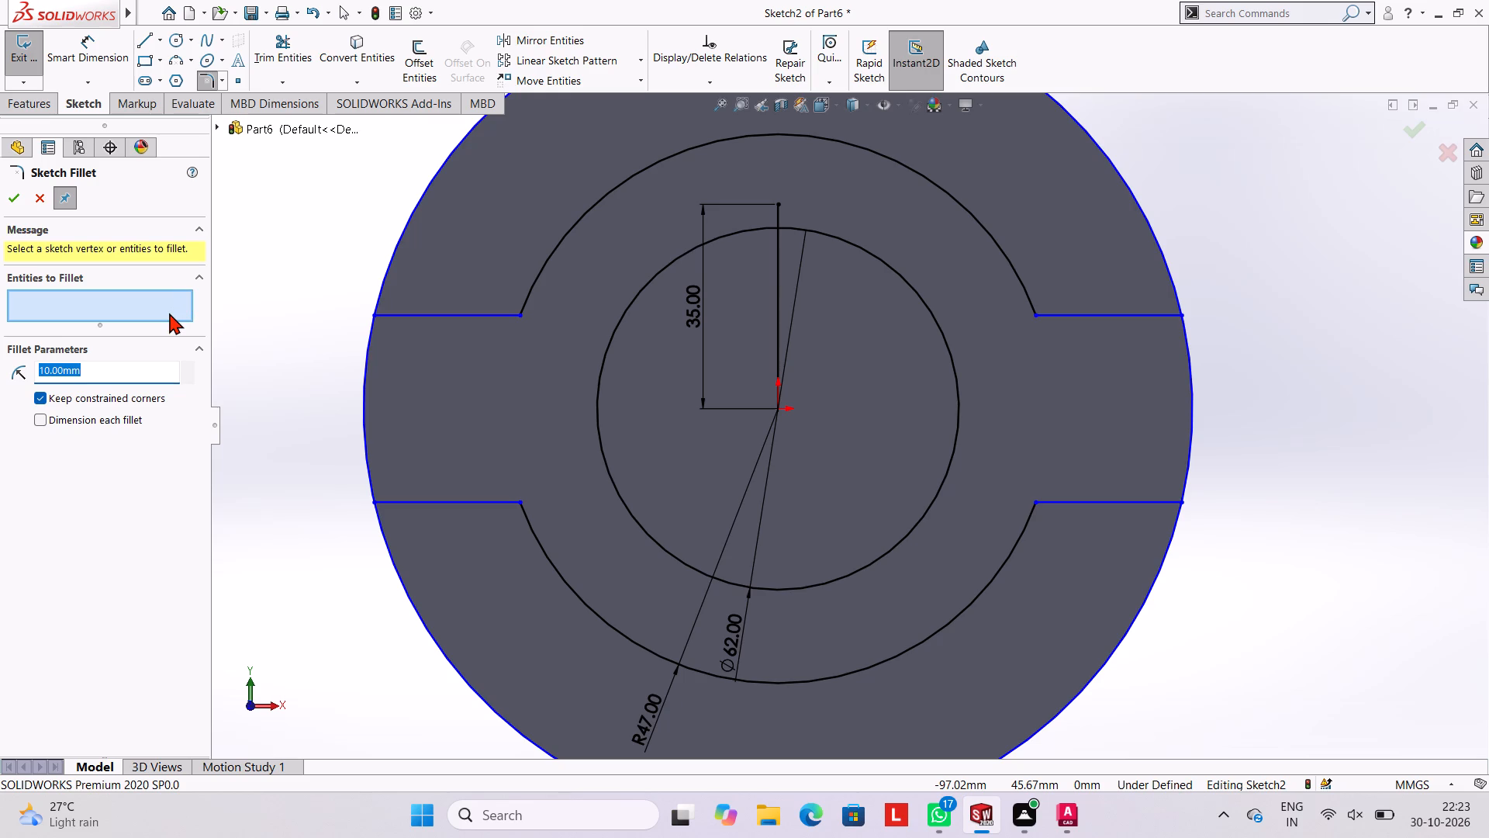
pyautogui.press('8')
pyautogui.press('Return')
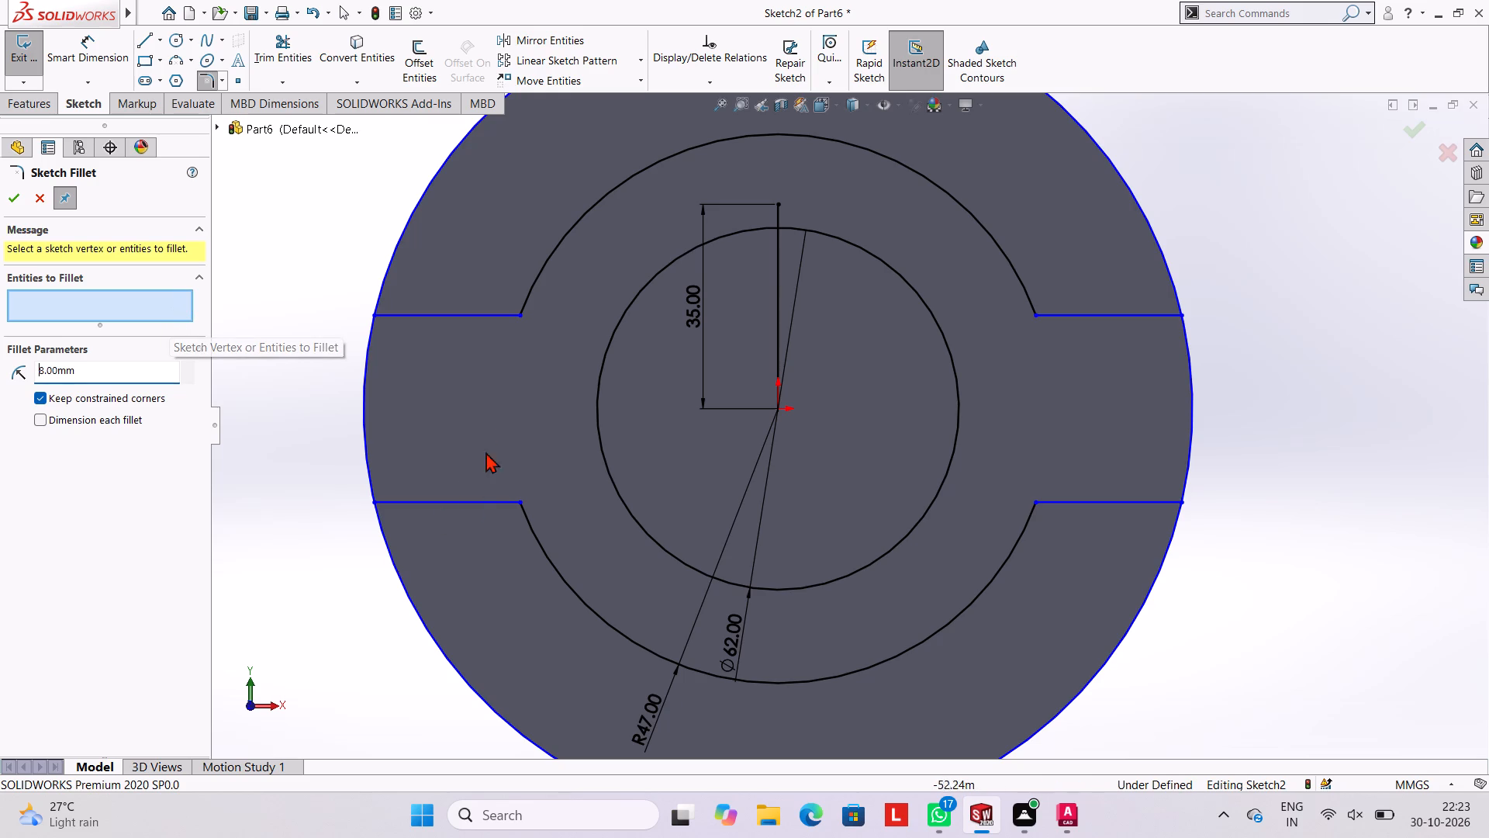
pyautogui.click(493, 312)
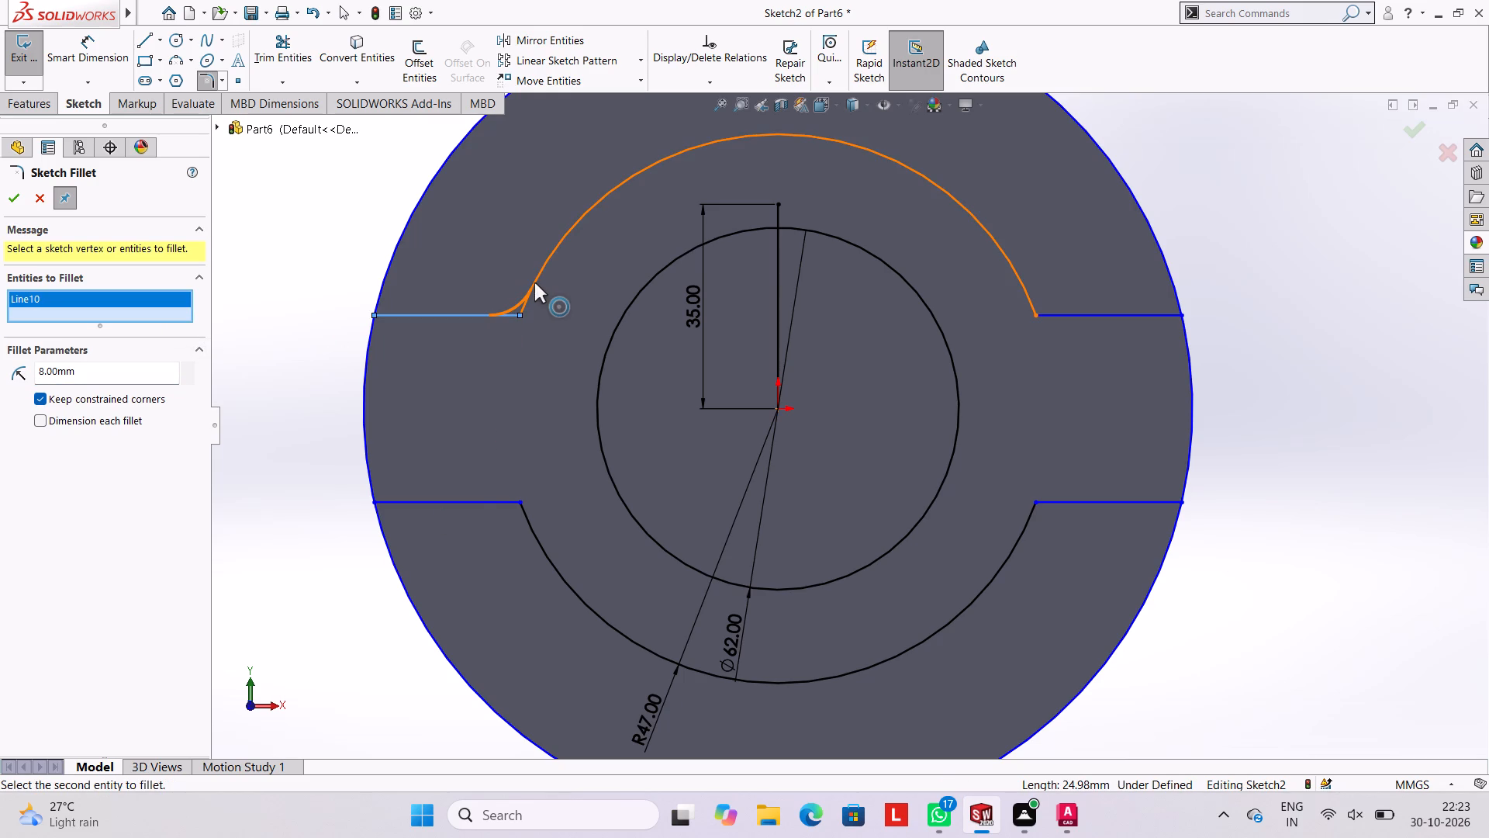
pyautogui.click(534, 282)
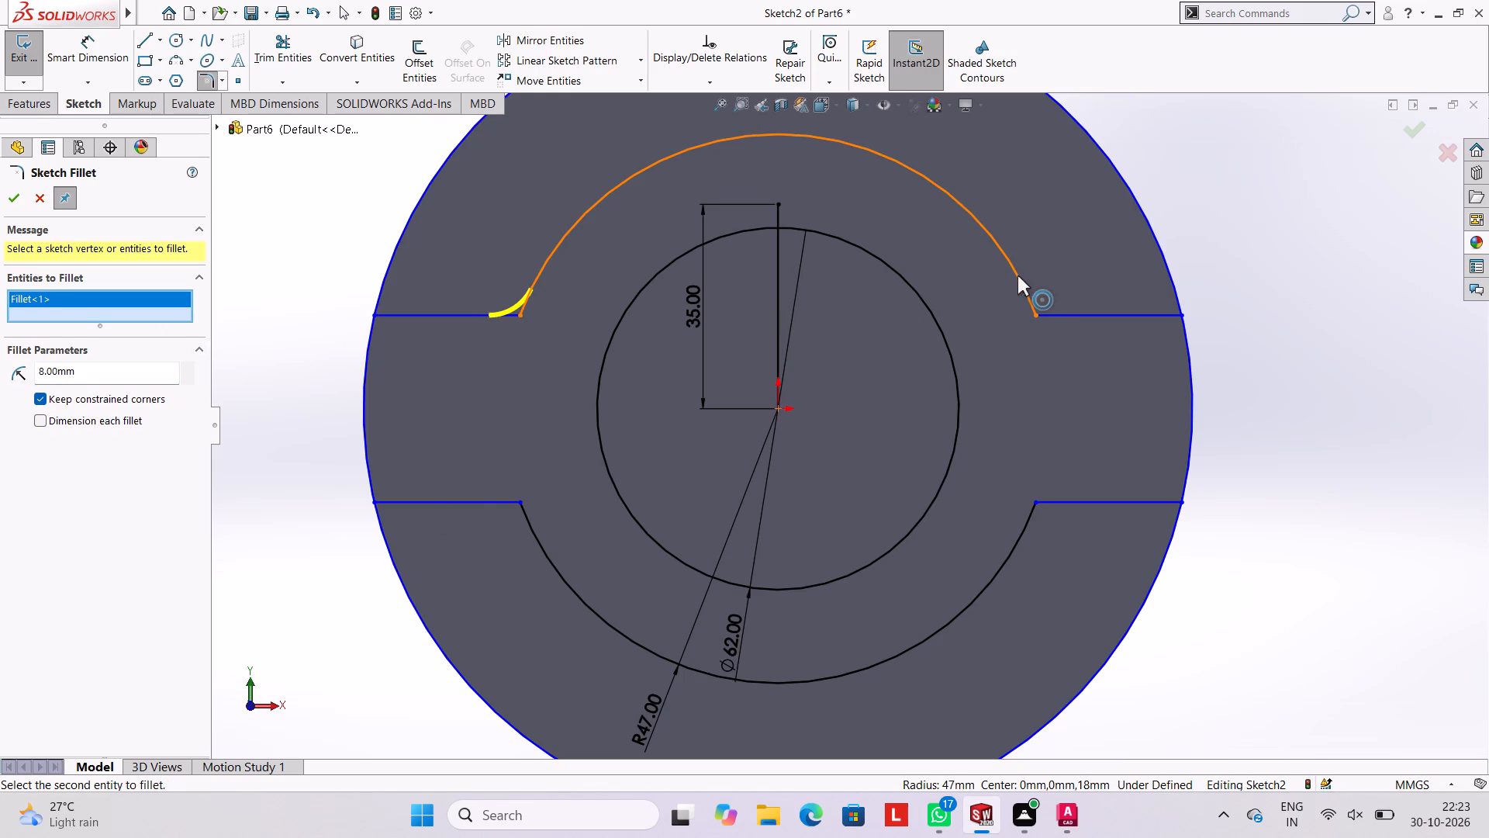
pyautogui.click(1017, 275)
pyautogui.click(1053, 316)
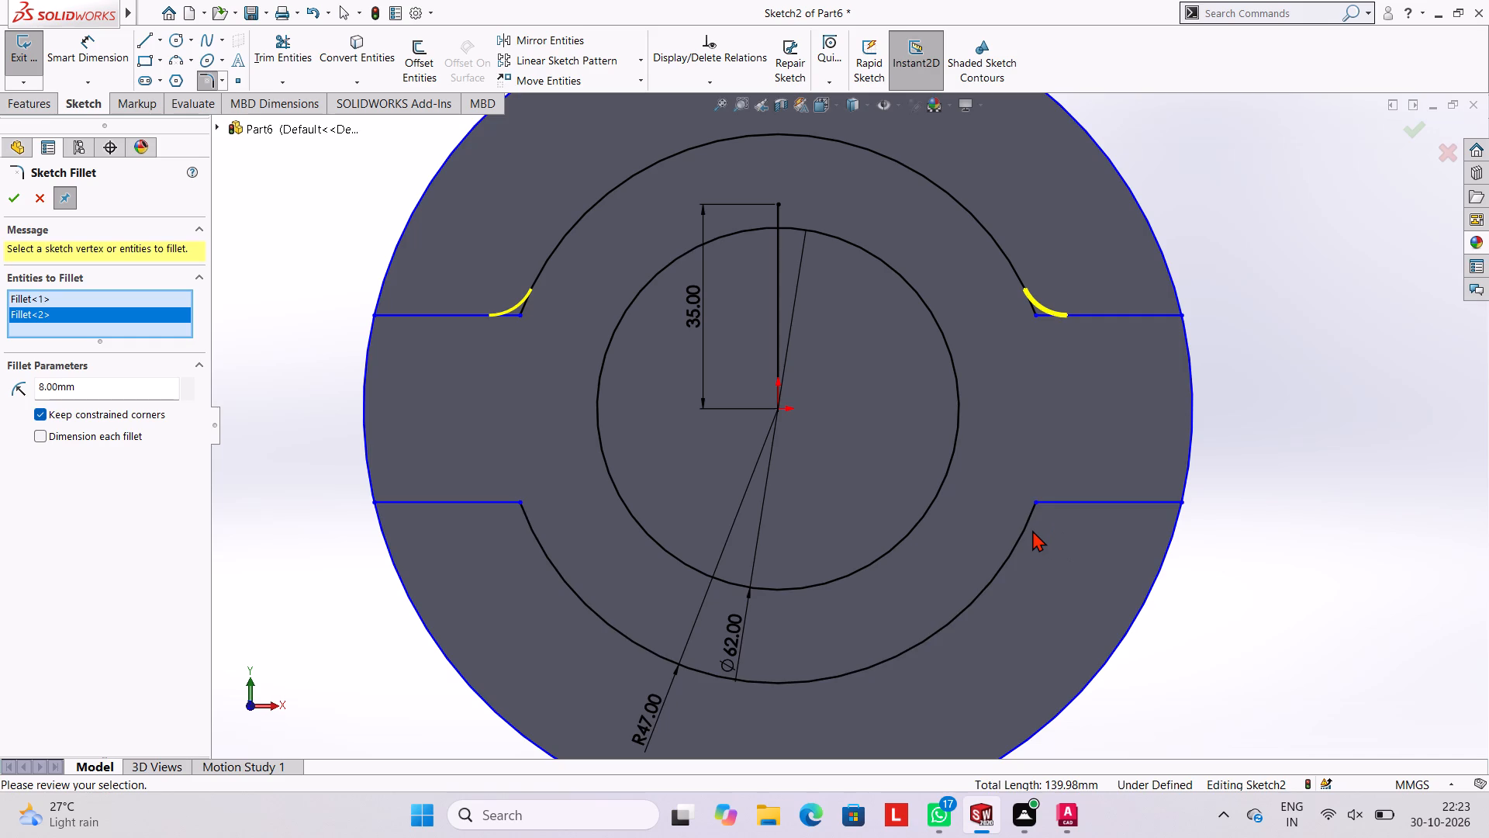
pyautogui.click(1025, 527)
pyautogui.click(1064, 505)
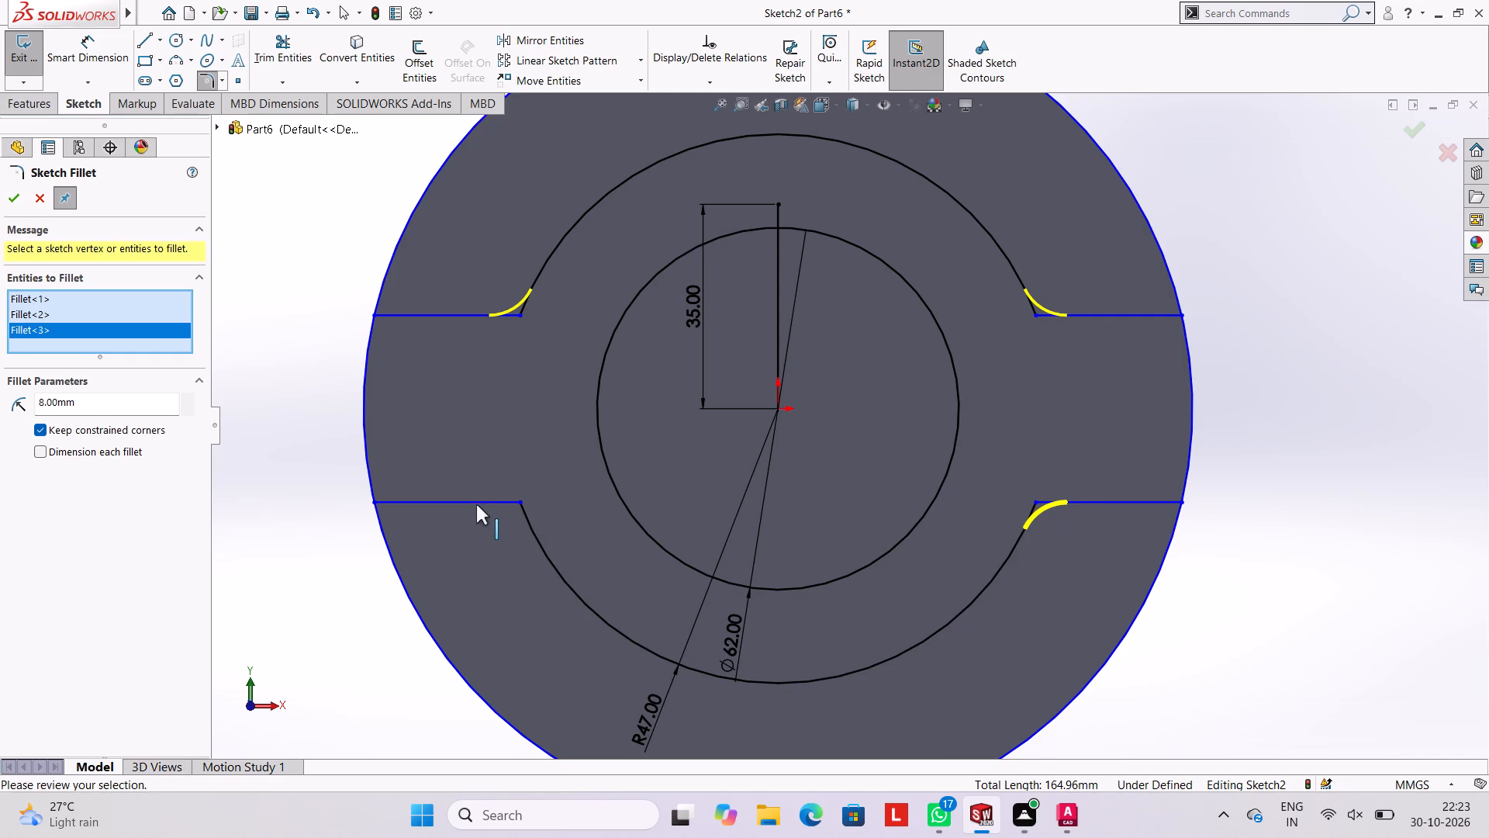
pyautogui.click(476, 500)
pyautogui.click(531, 535)
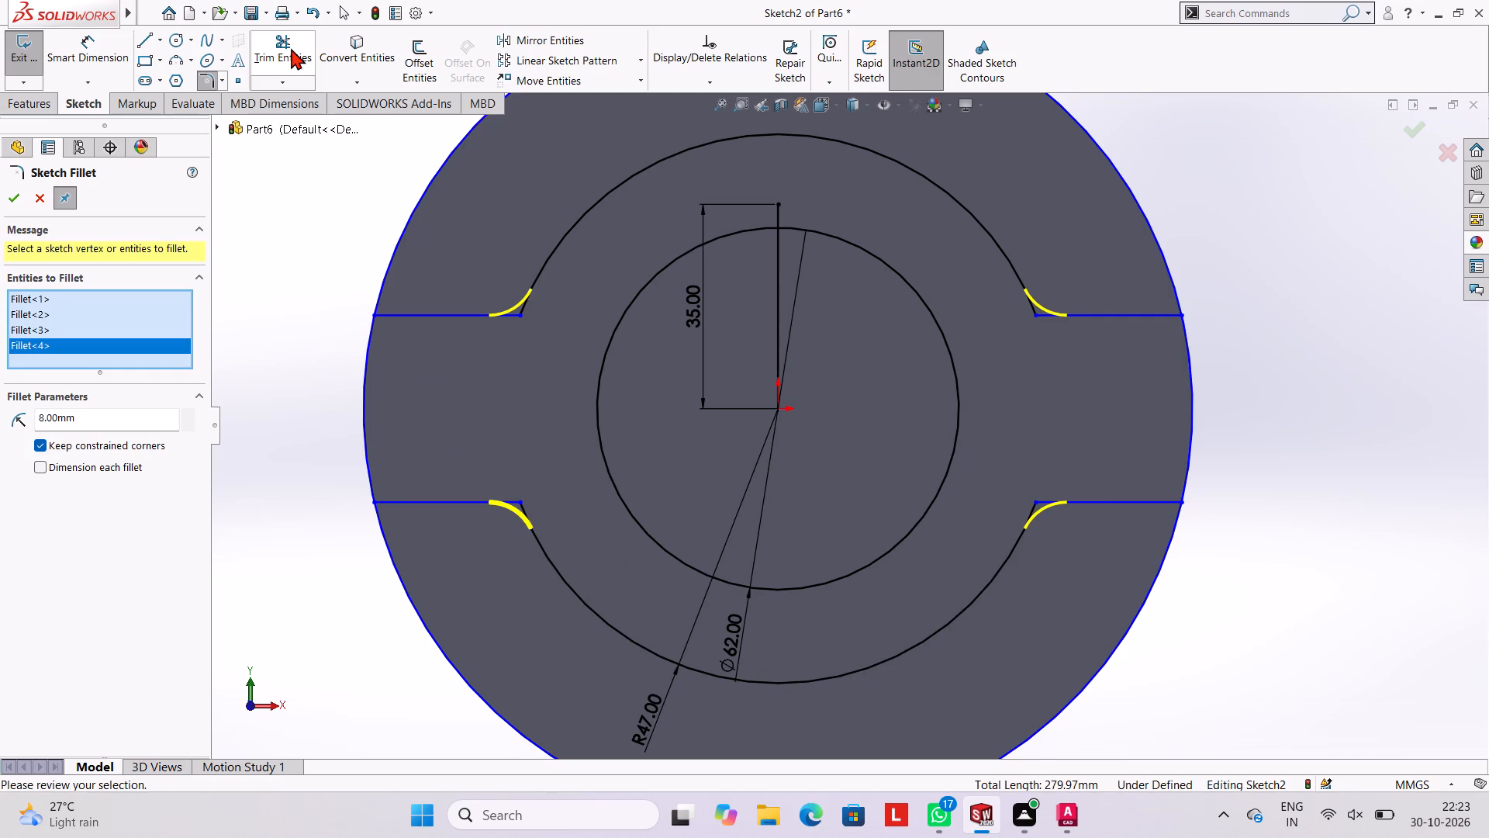
pyautogui.click(11, 199)
pyautogui.click(312, 230)
# Trim away the upper and lower arcs of the 142 mm circle outside the band.
pyautogui.scroll(2, 998, 459)
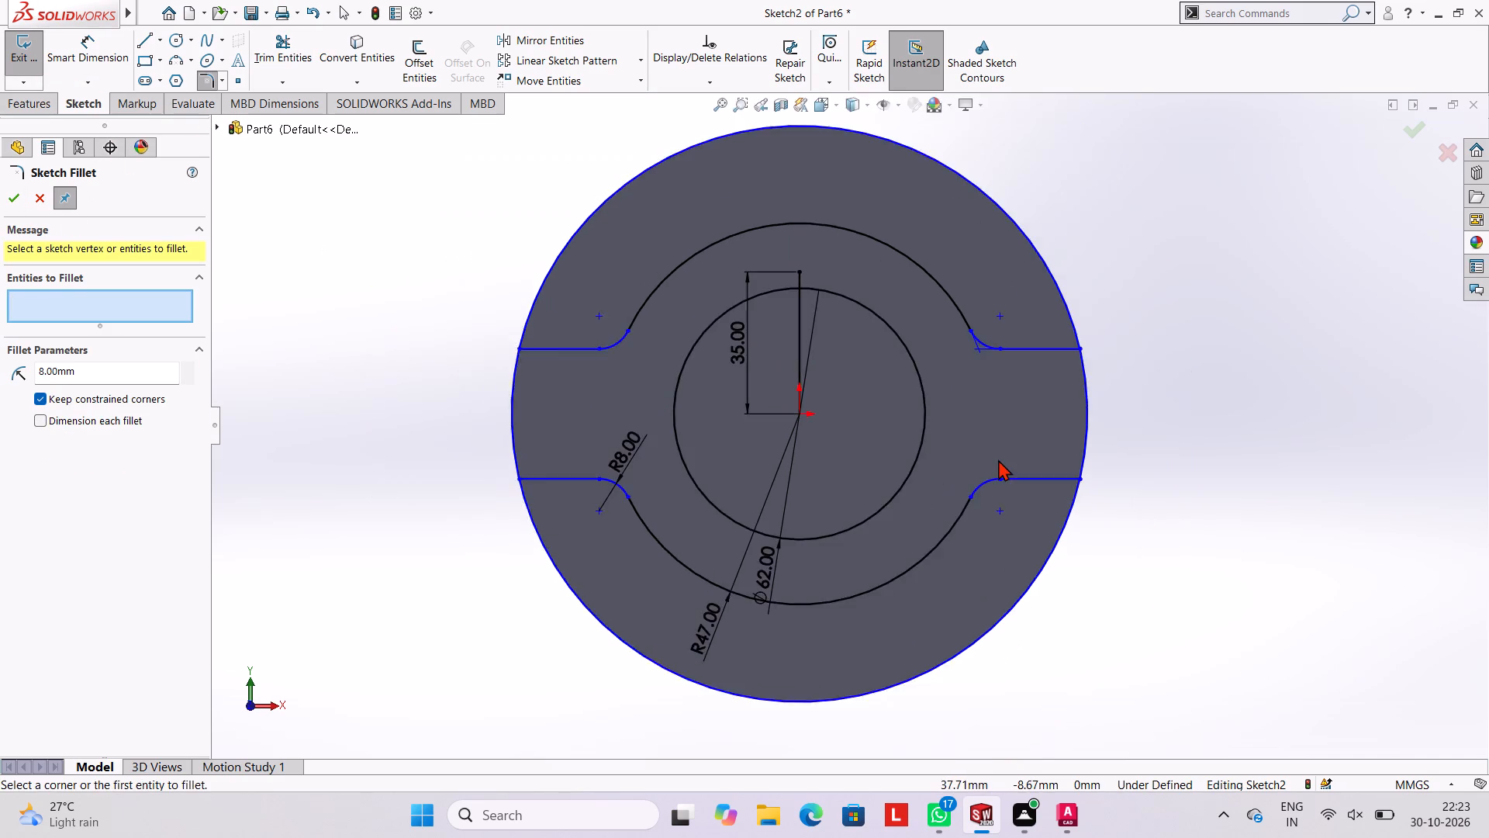
pyautogui.scroll(-4, 998, 459)
pyautogui.scroll(4, 942, 209)
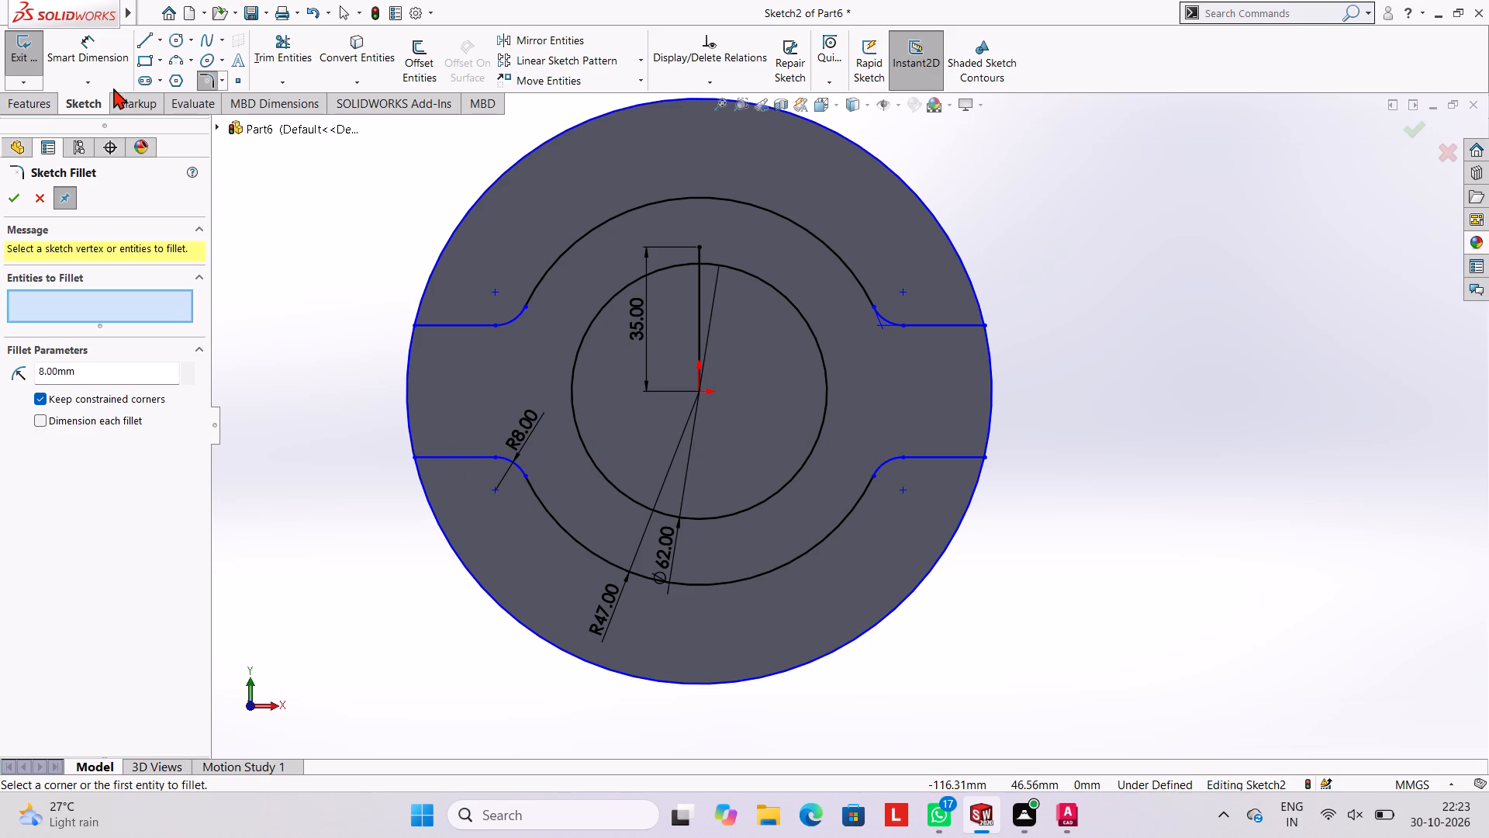
pyautogui.click(451, 241)
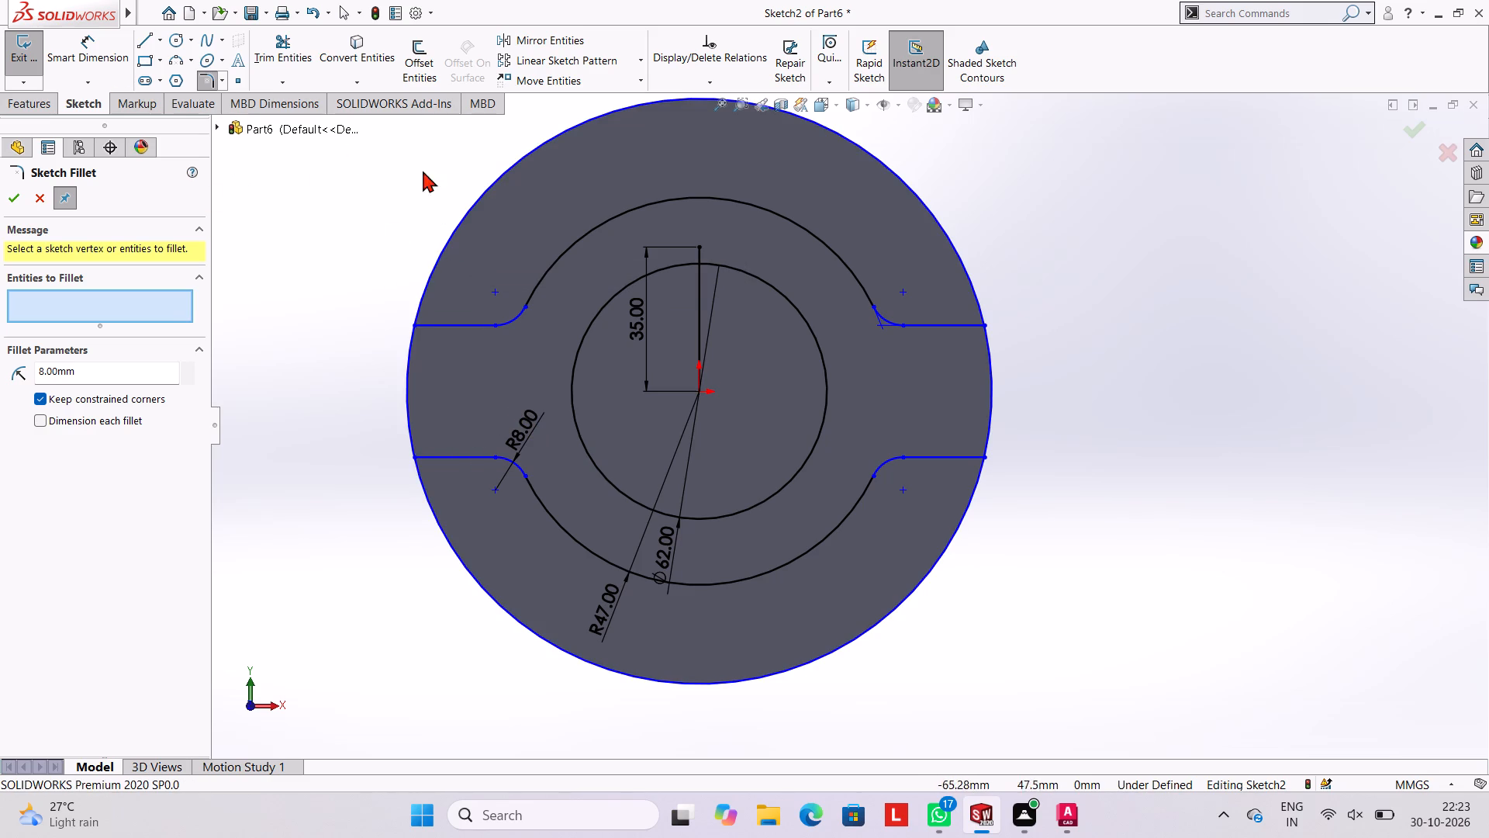
pyautogui.click(296, 61)
pyautogui.click(463, 217)
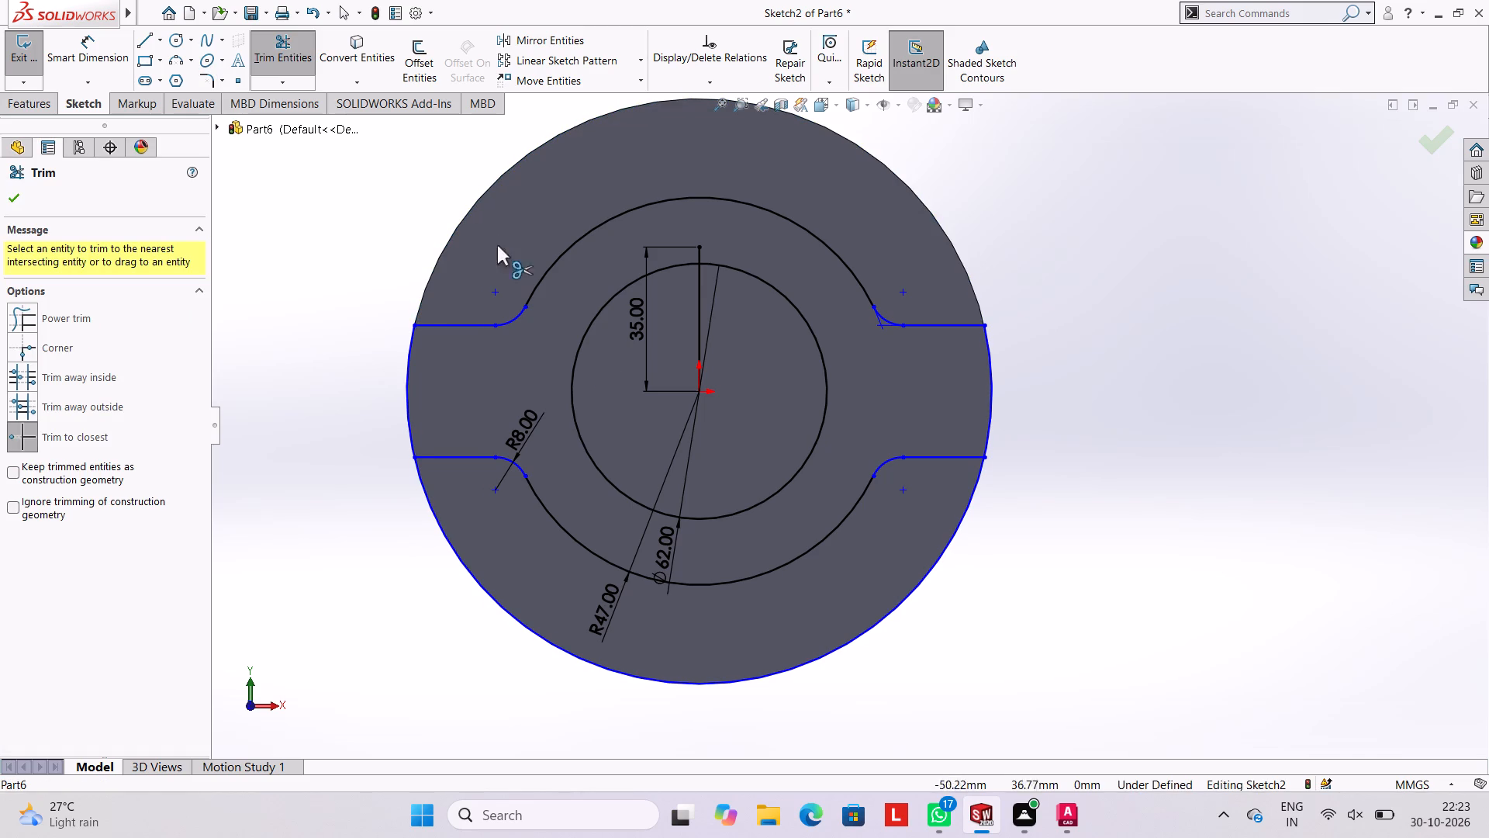
pyautogui.click(797, 667)
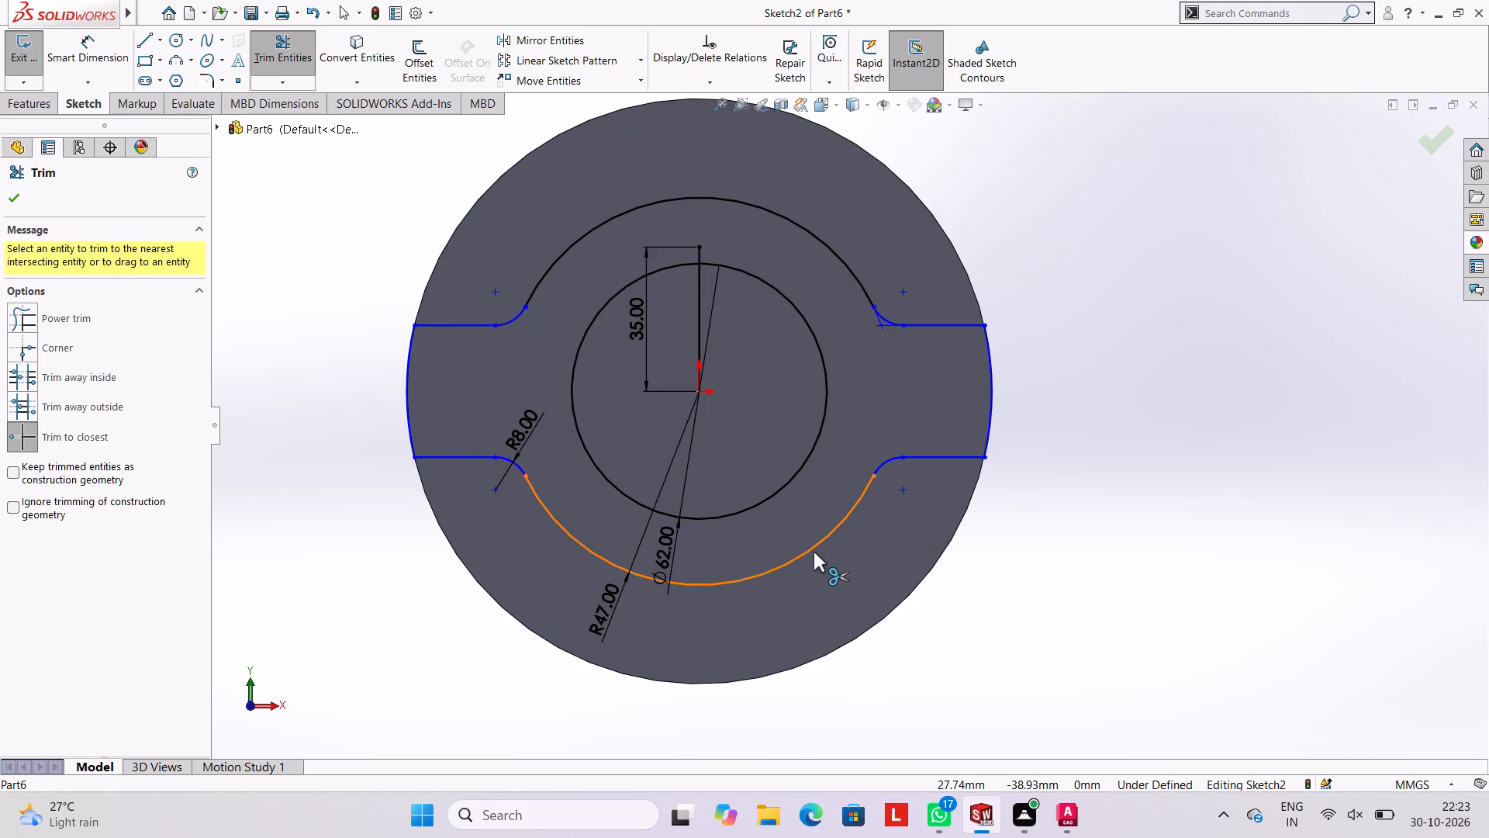
# Trim away the 62 mm diameter inner circle and the 35 mm vertical line from the origin.
pyautogui.click(816, 439)
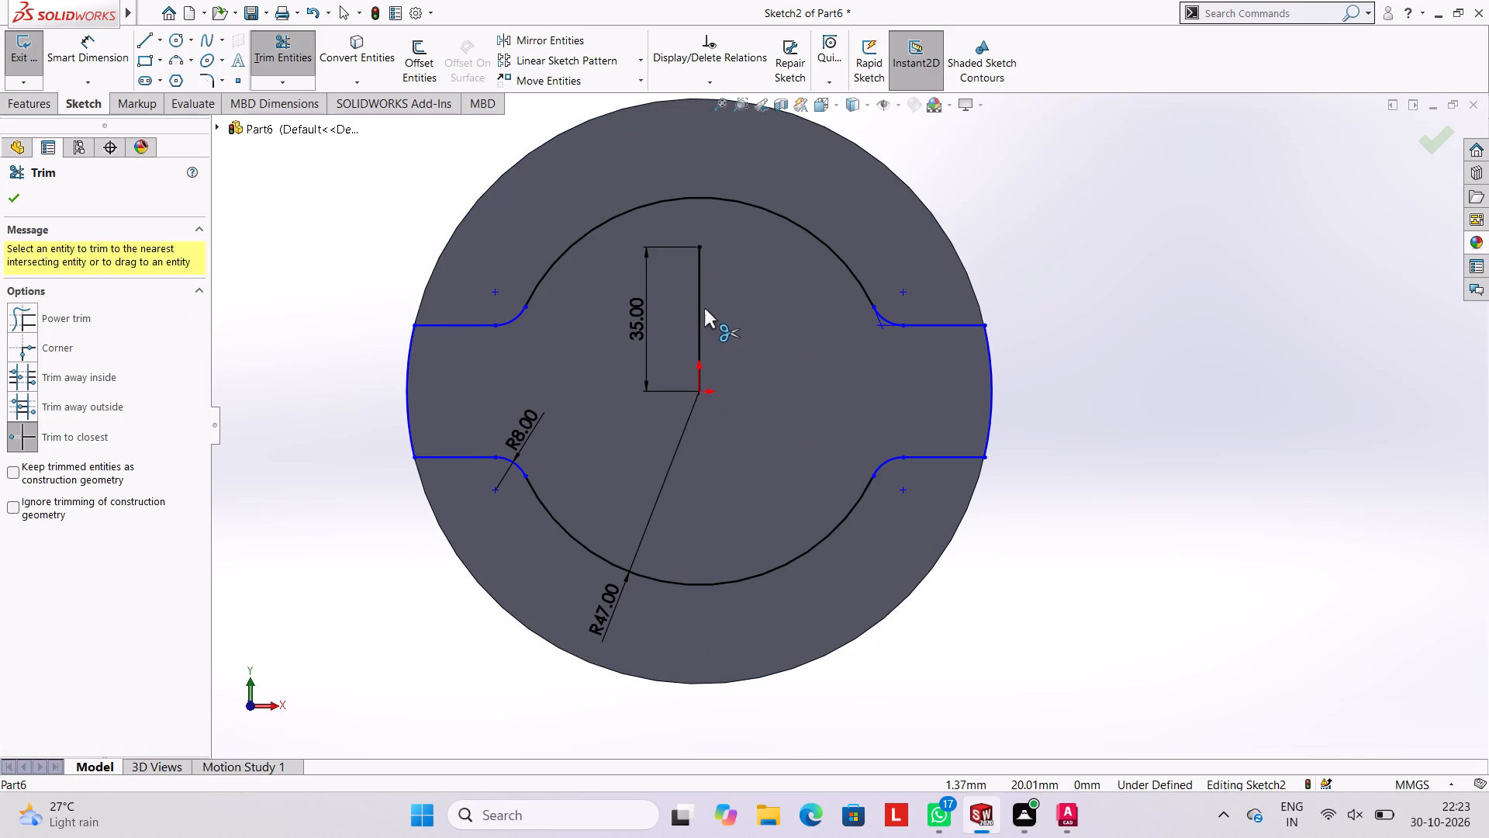
pyautogui.click(700, 308)
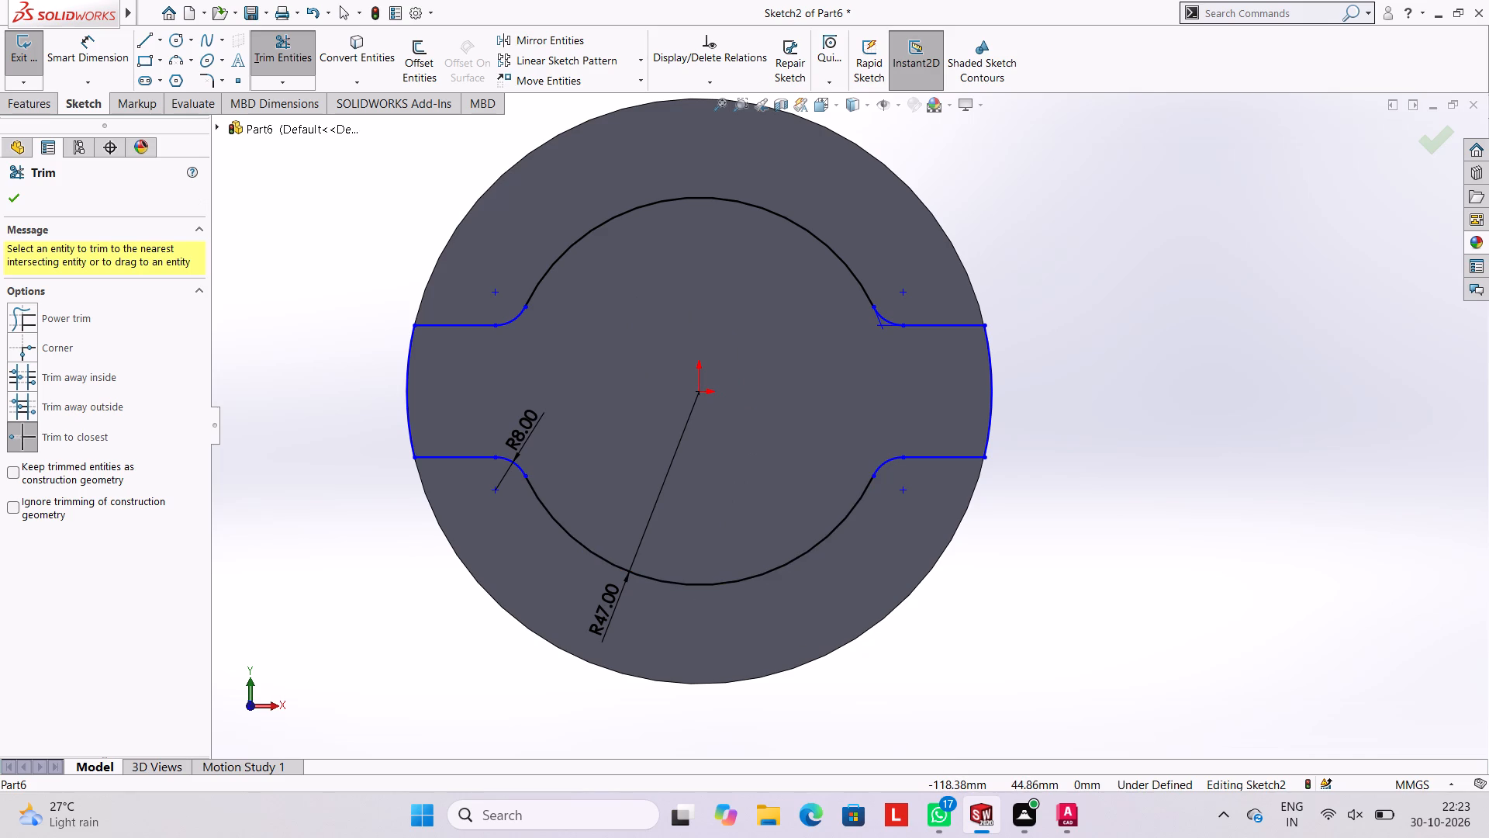
# Dimension the horizontal distance from the band's upper-left corner to the arc end of the upper-left fillet.
pyautogui.click(120, 48)
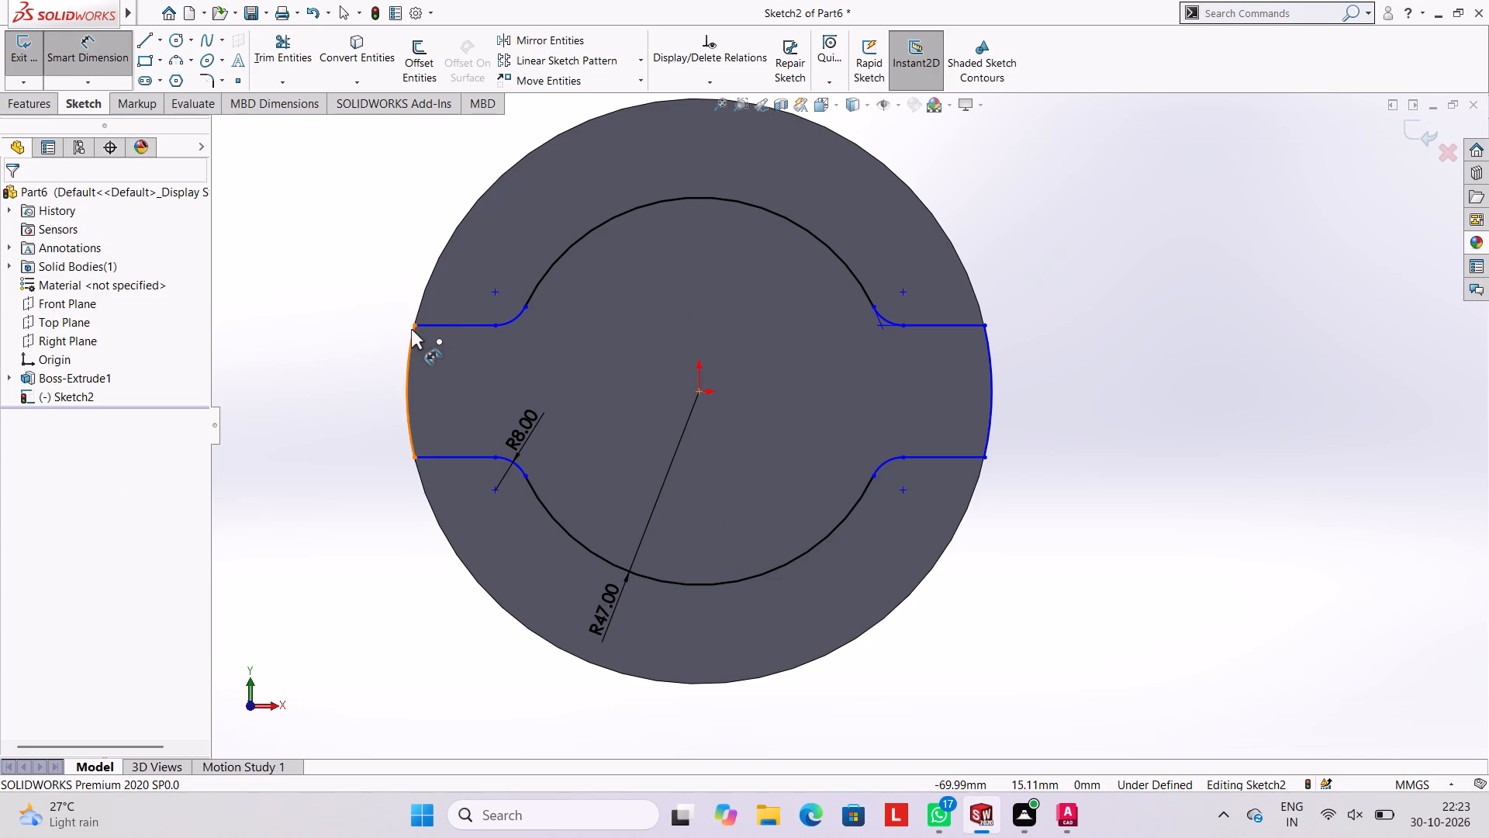
pyautogui.click(412, 325)
pyautogui.click(525, 306)
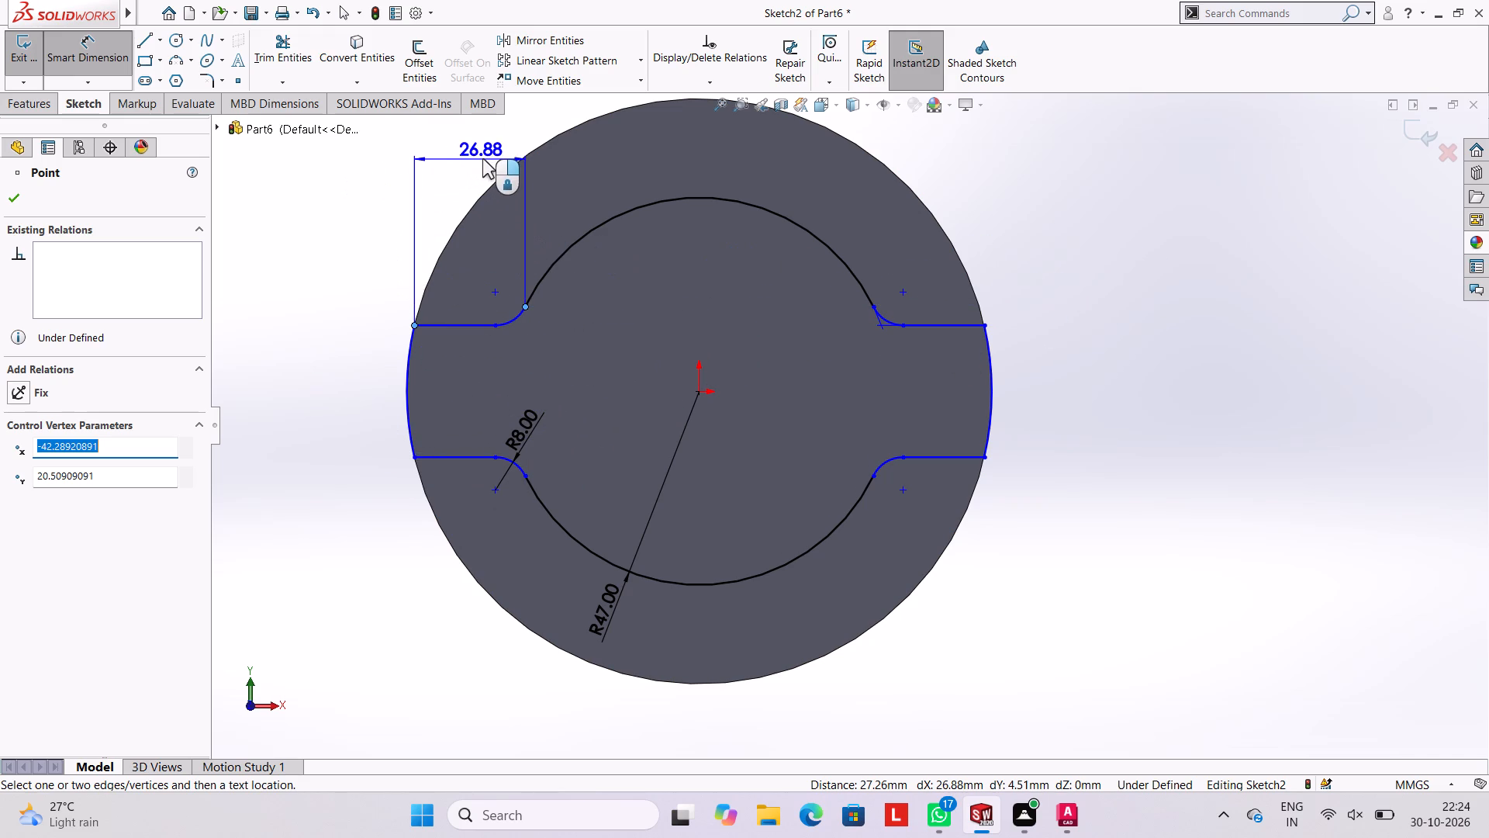
pyautogui.click(485, 157)
pyautogui.click(423, 131)
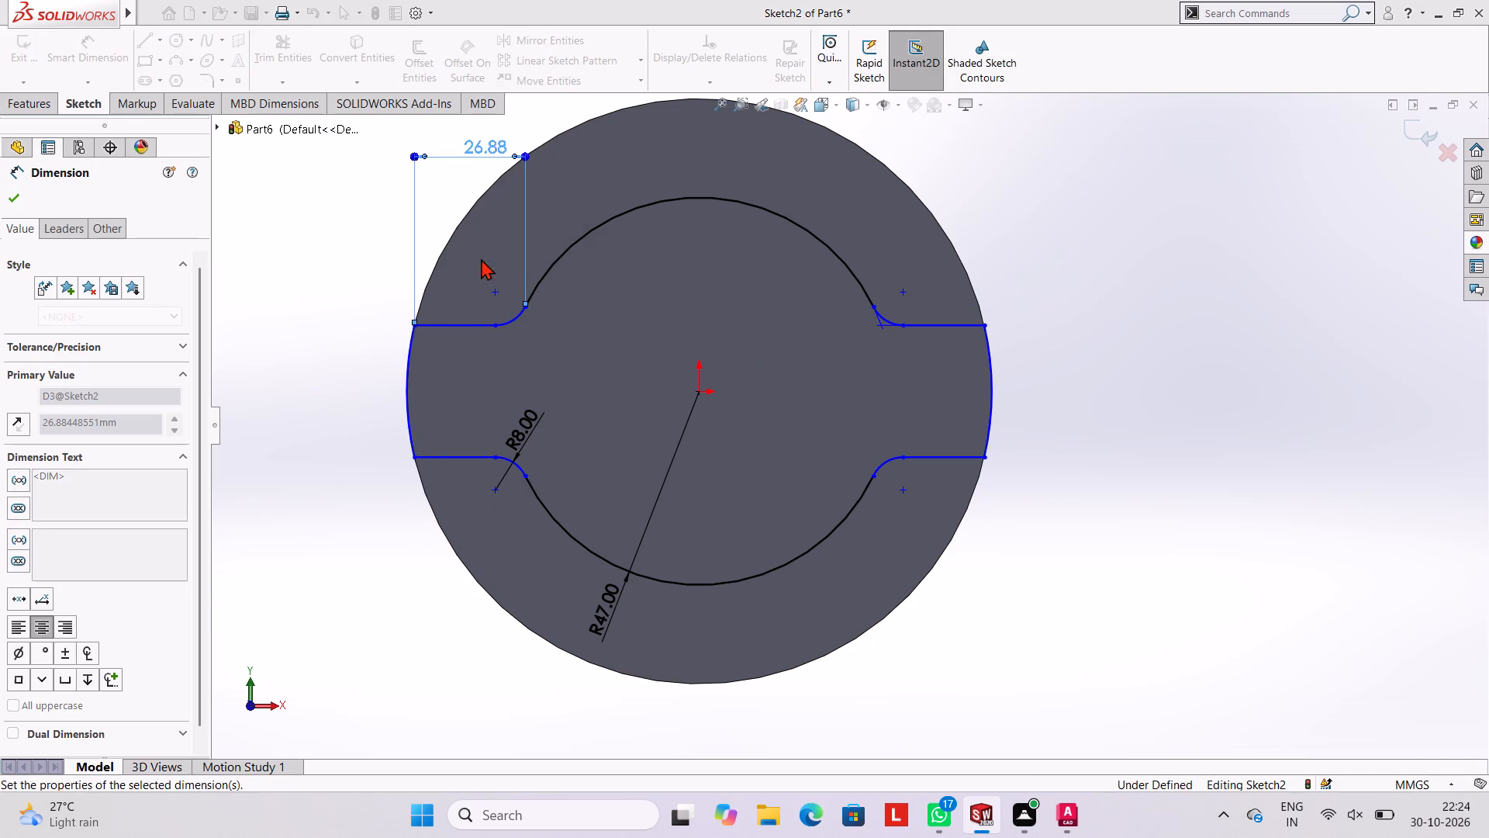
# Dimension the vertical distance between the two ends of the upper-left 8 mm fillet arc.
pyautogui.press('Escape')
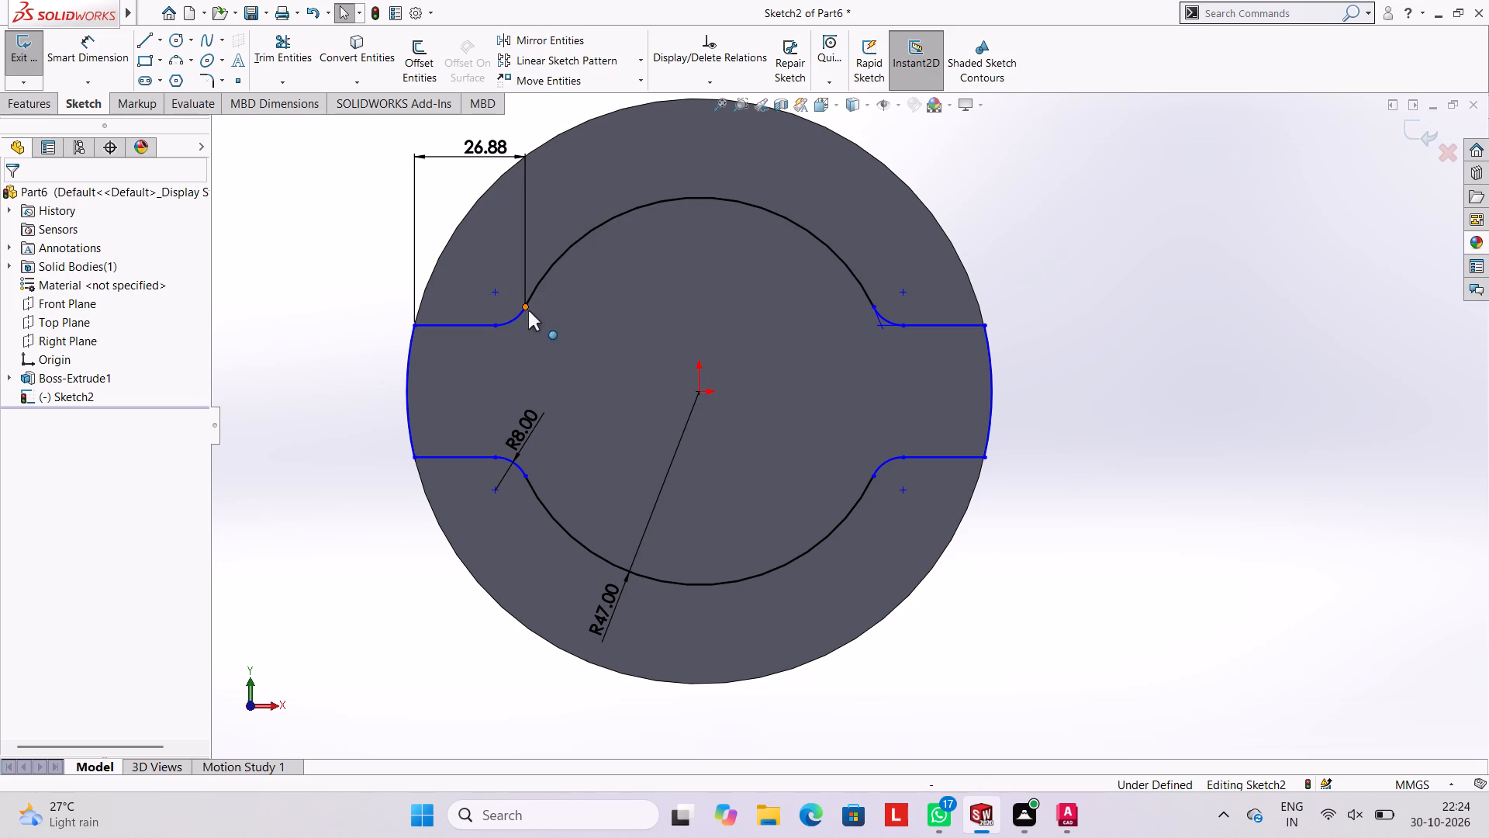
pyautogui.click(525, 307)
pyautogui.click(494, 324)
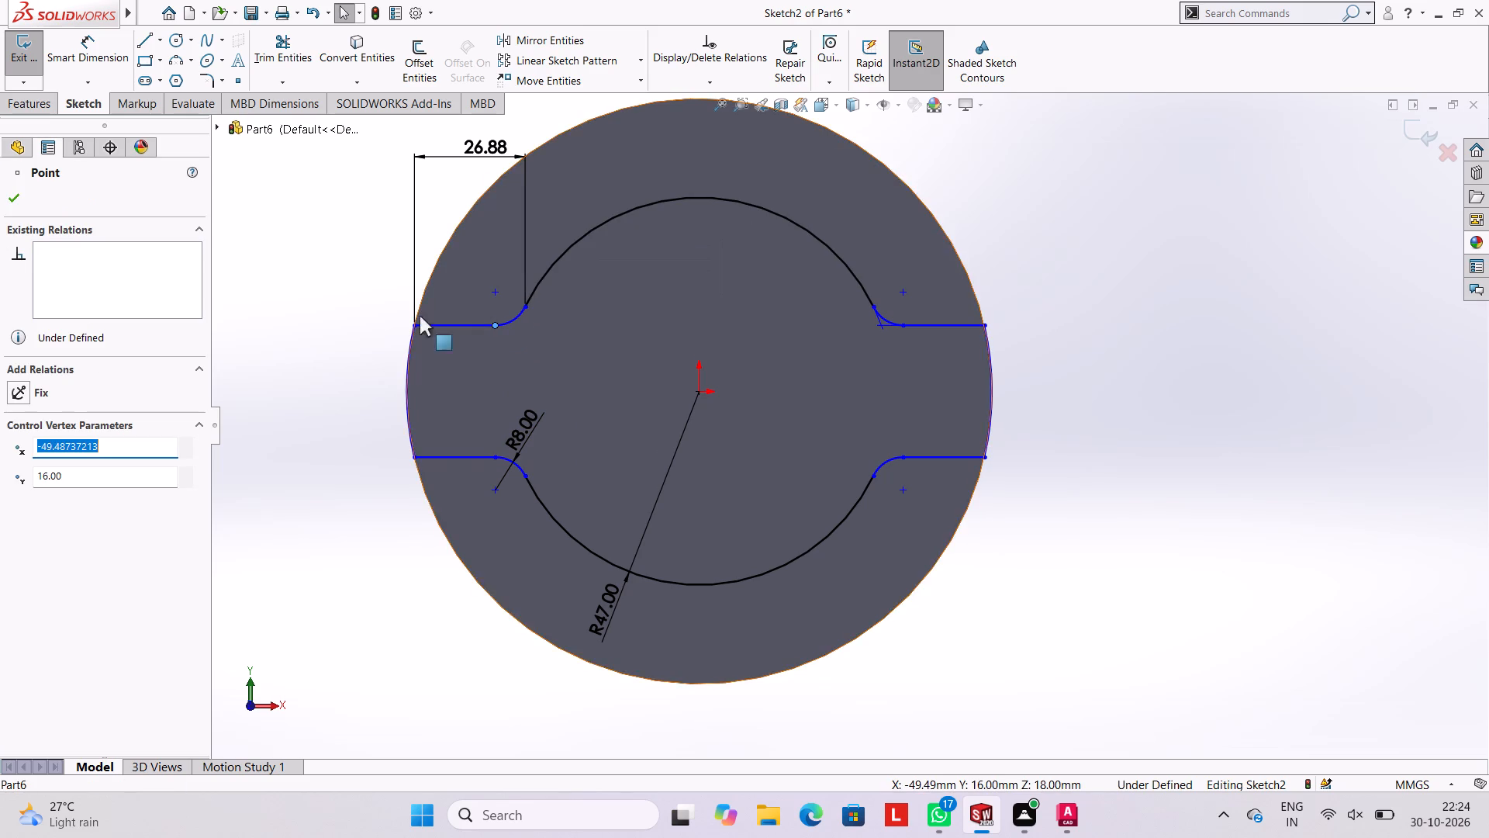
pyautogui.click(109, 61)
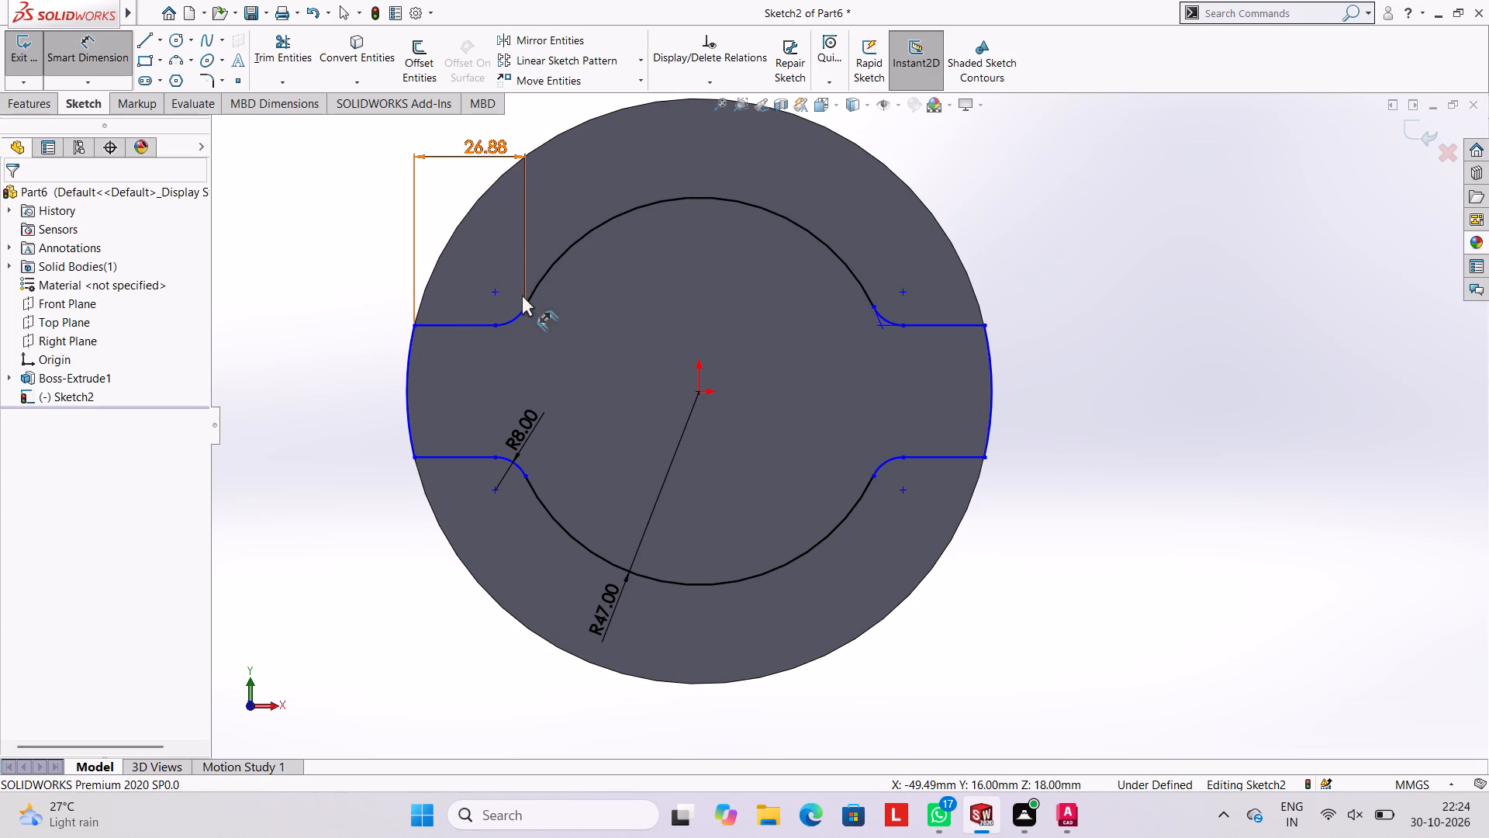
pyautogui.click(524, 306)
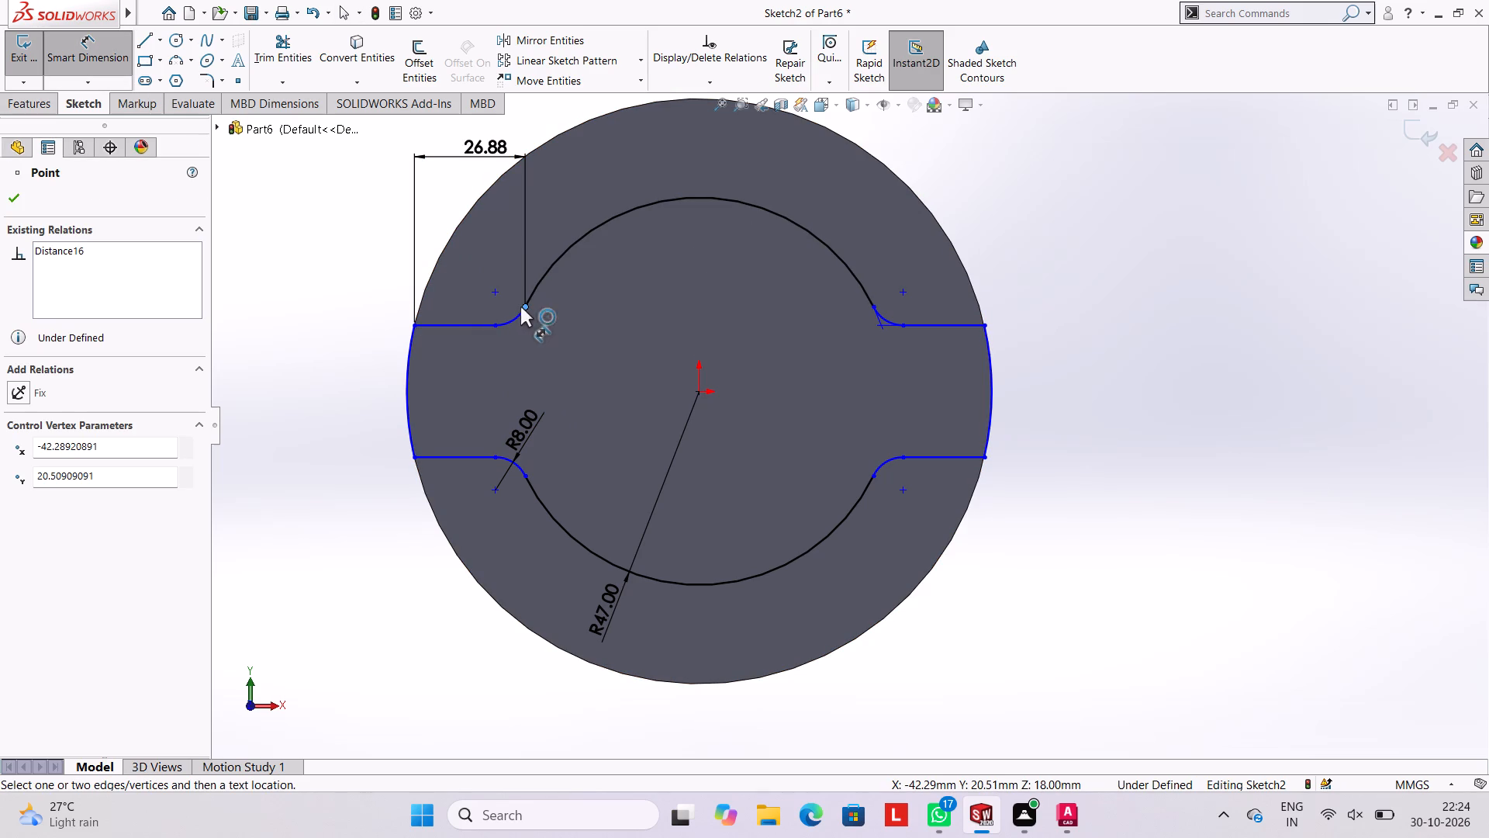
pyautogui.click(495, 322)
pyautogui.click(351, 318)
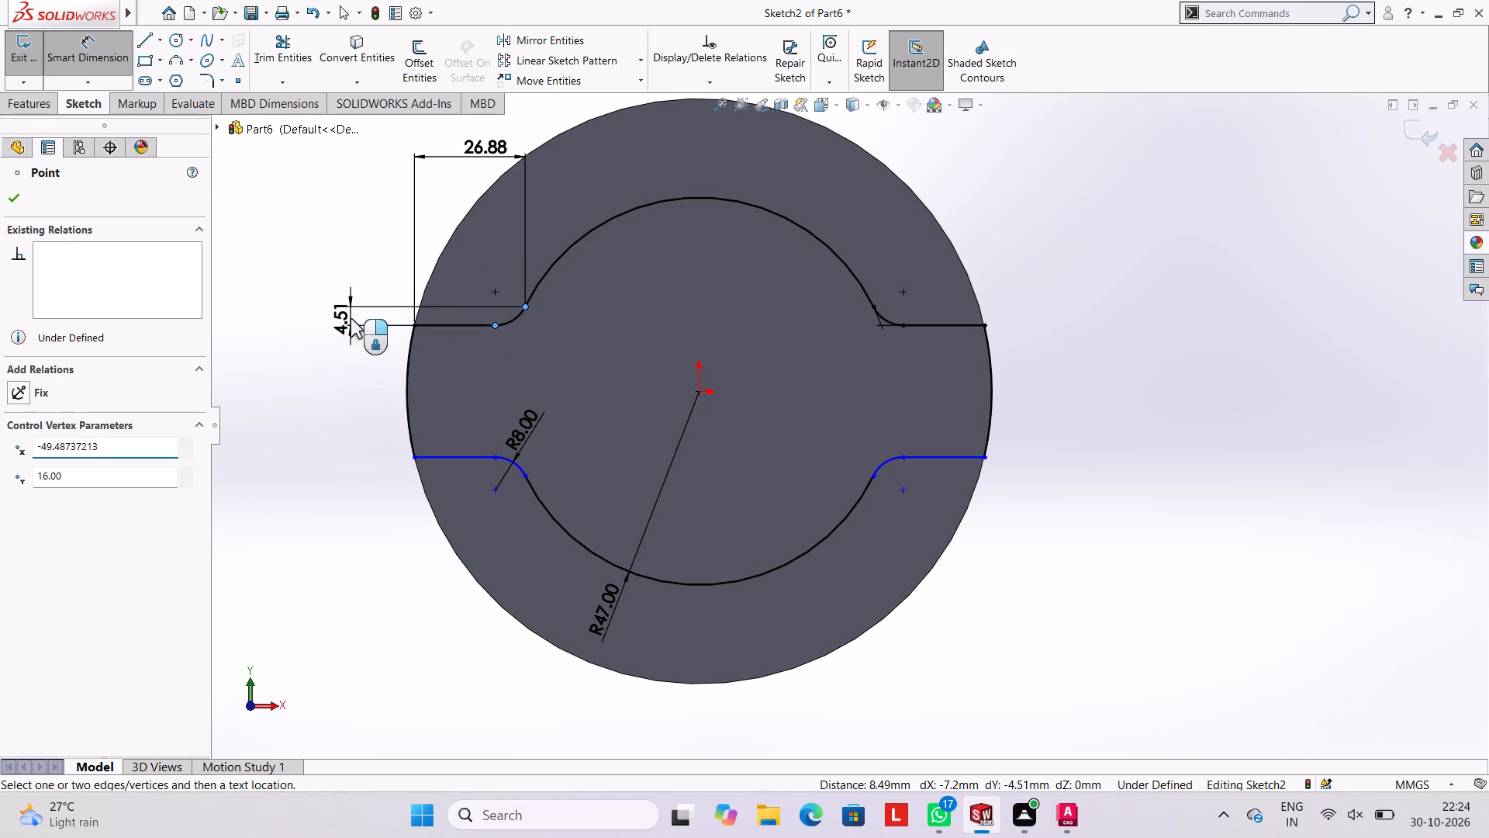
pyautogui.click(283, 292)
pyautogui.click(316, 220)
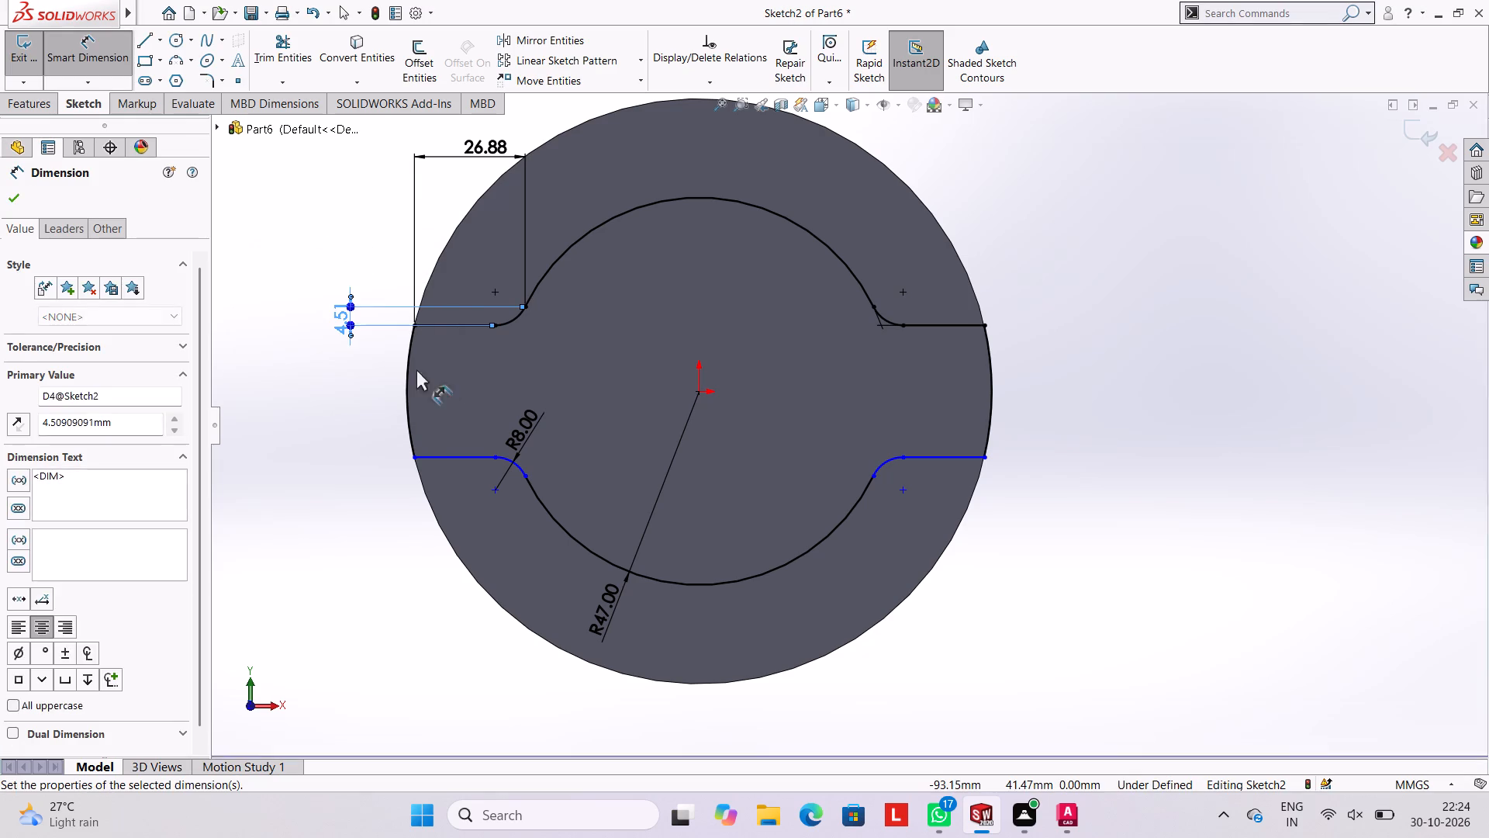
# Dimension the vertical distance between the two ends of the lower-left 8 mm fillet arc.
pyautogui.click(495, 458)
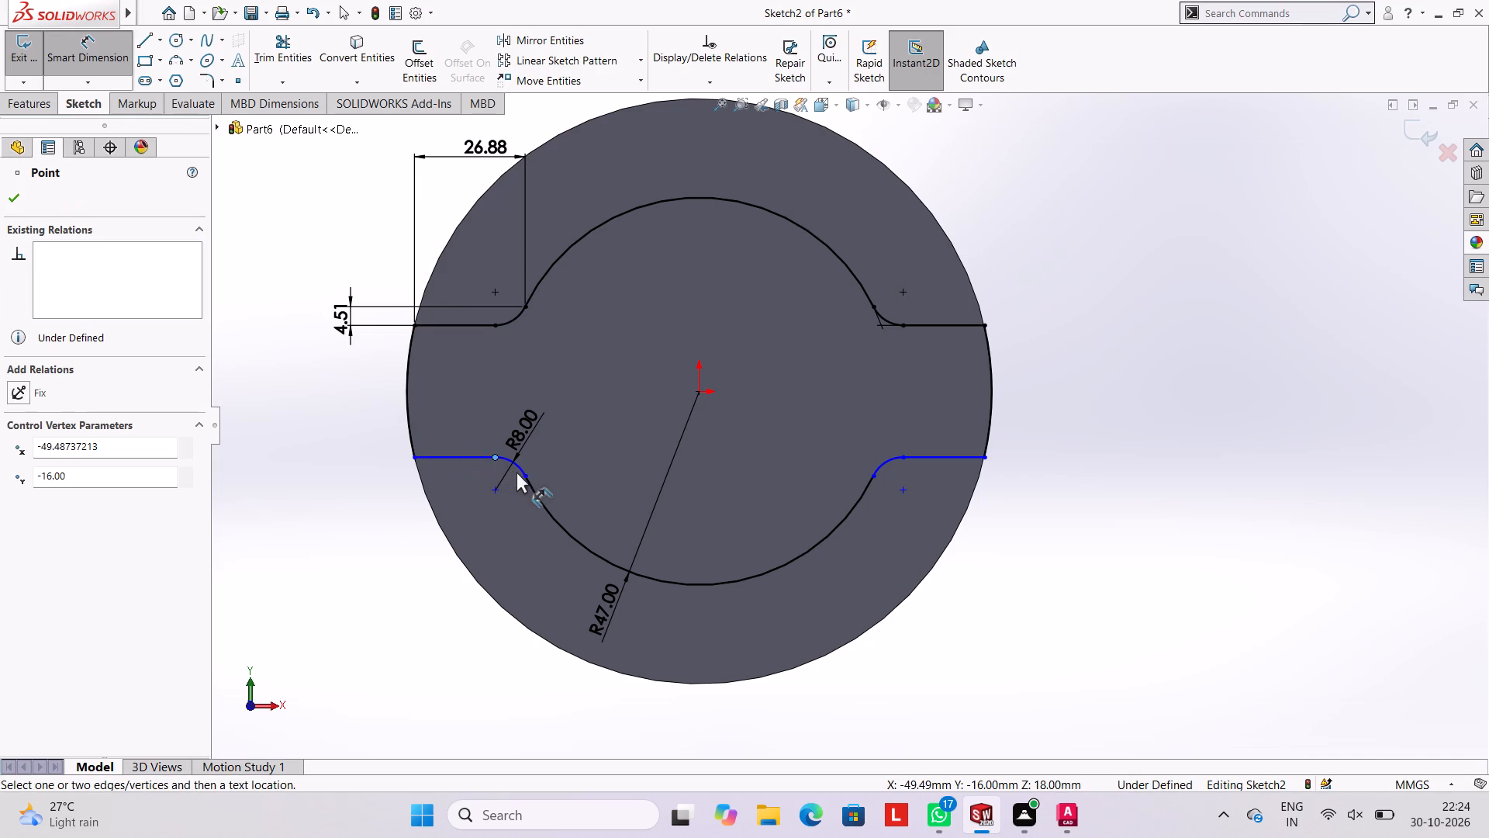
pyautogui.click(525, 476)
pyautogui.click(375, 473)
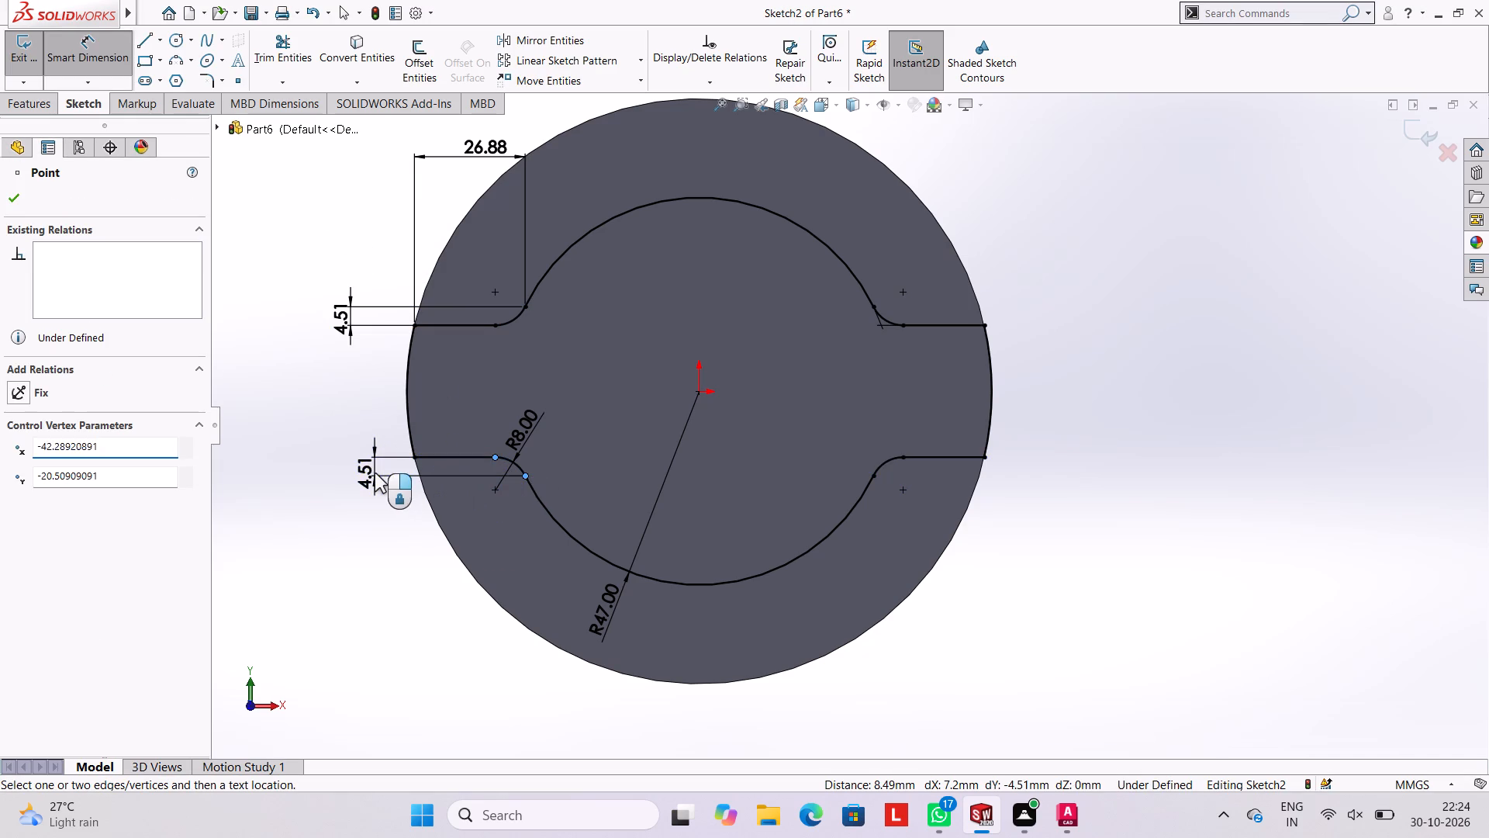
pyautogui.click(306, 449)
pyautogui.click(306, 376)
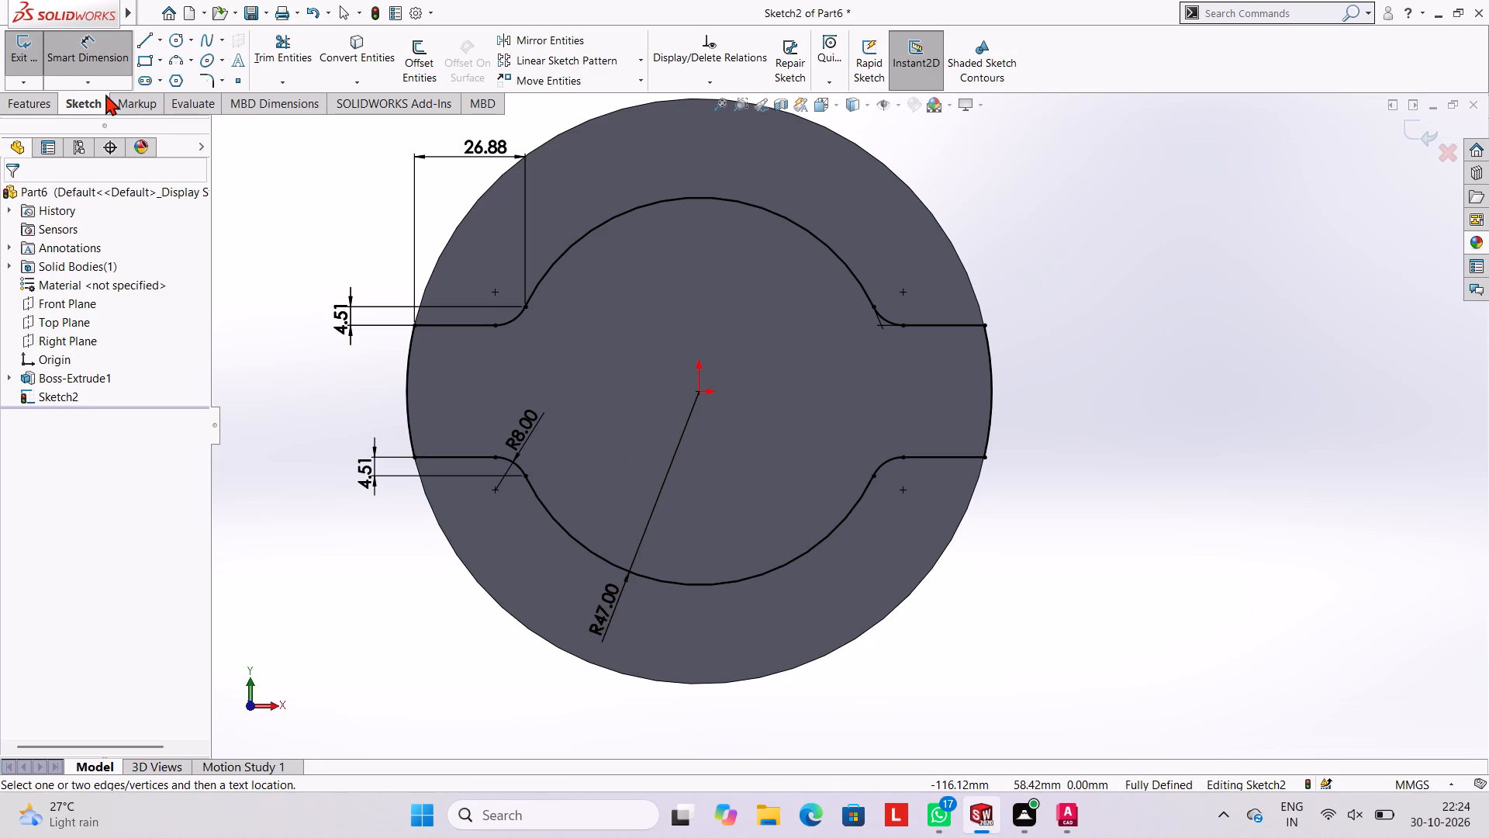
# Extrude the closed band-and-arc profile 23 mm as a blind boss merged with the disc.
pyautogui.click(26, 101)
pyautogui.click(40, 57)
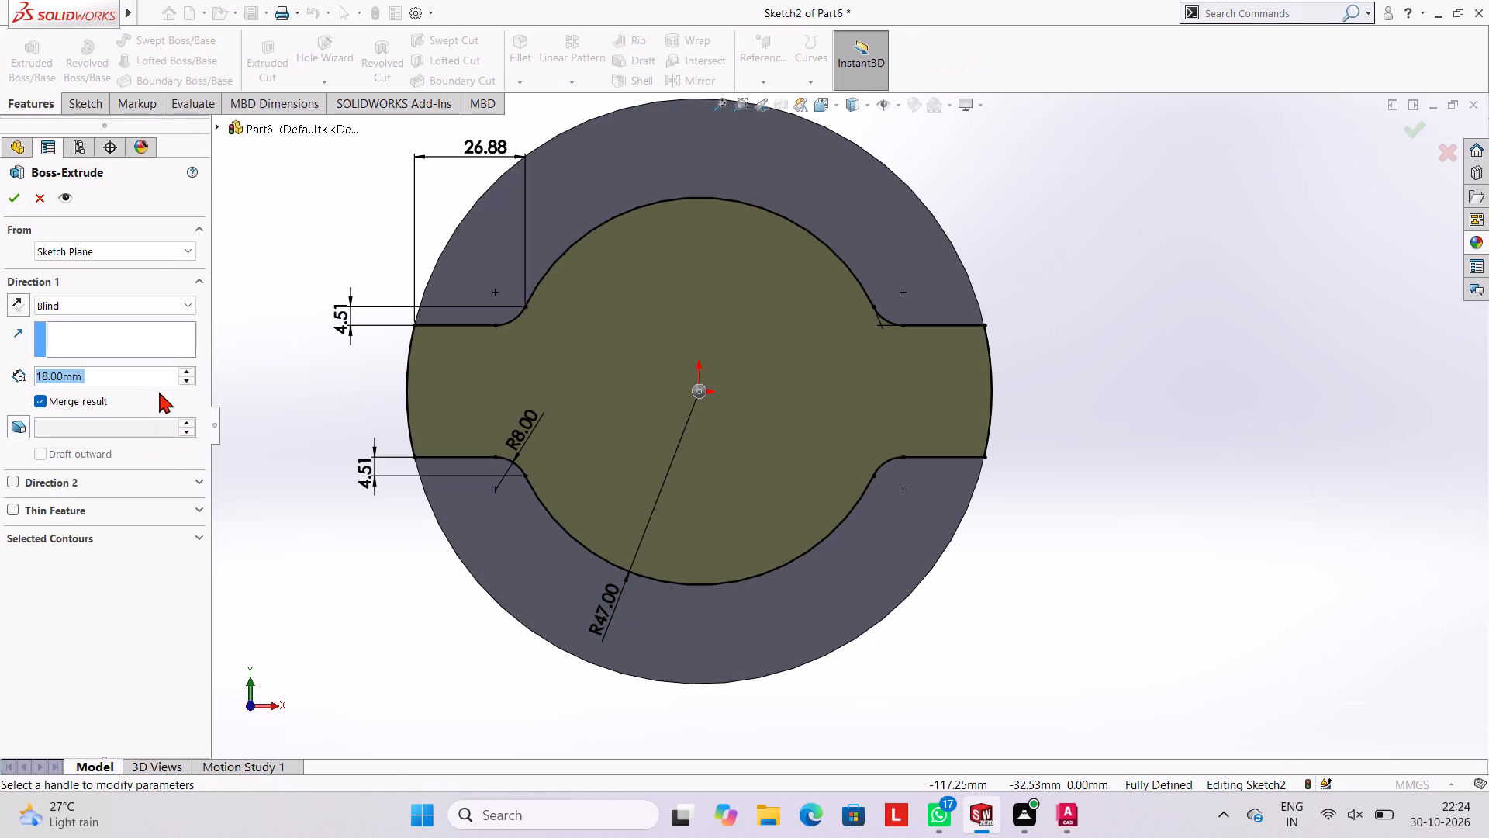
pyautogui.write('23')
pyautogui.press('Return')
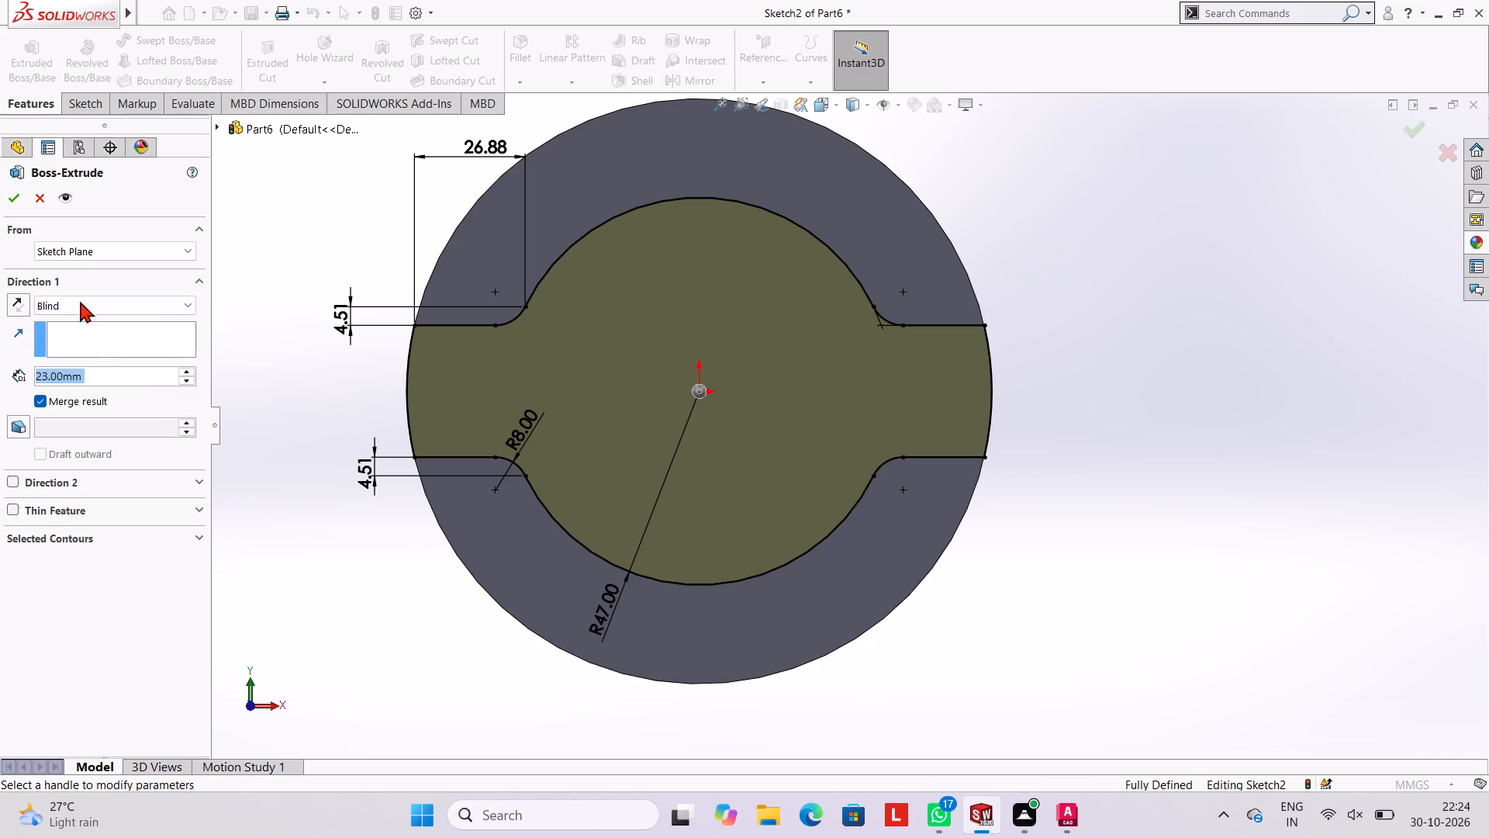
pyautogui.click(10, 192)
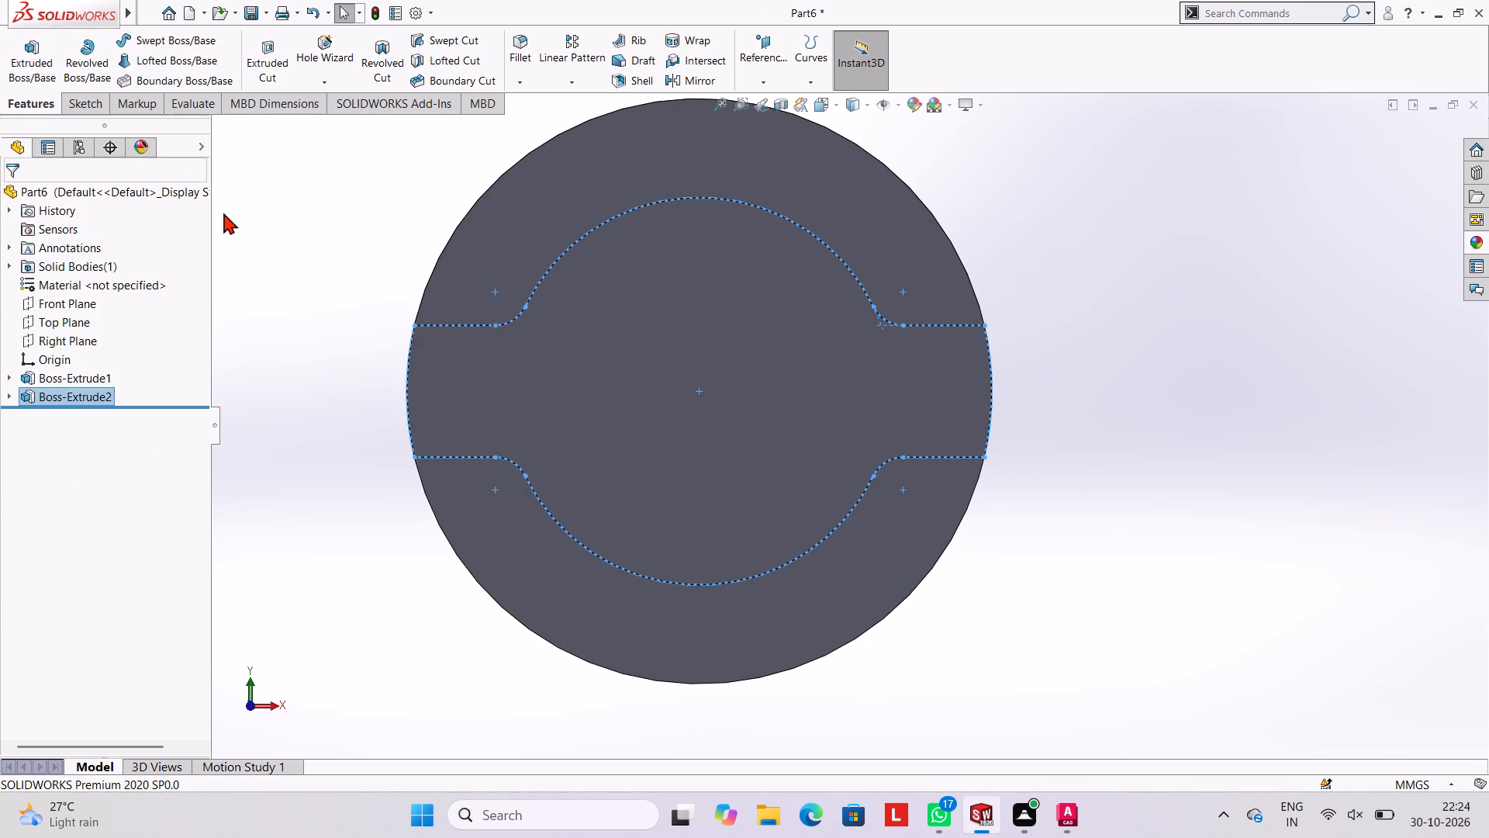
pyautogui.click(313, 227)
# Open a new sketch on the disc's exposed upper step face beside the raised boss, viewed normal to it.
pyautogui.moveTo(1142, 473); pyautogui.dragTo(1128, 390, button='middle')
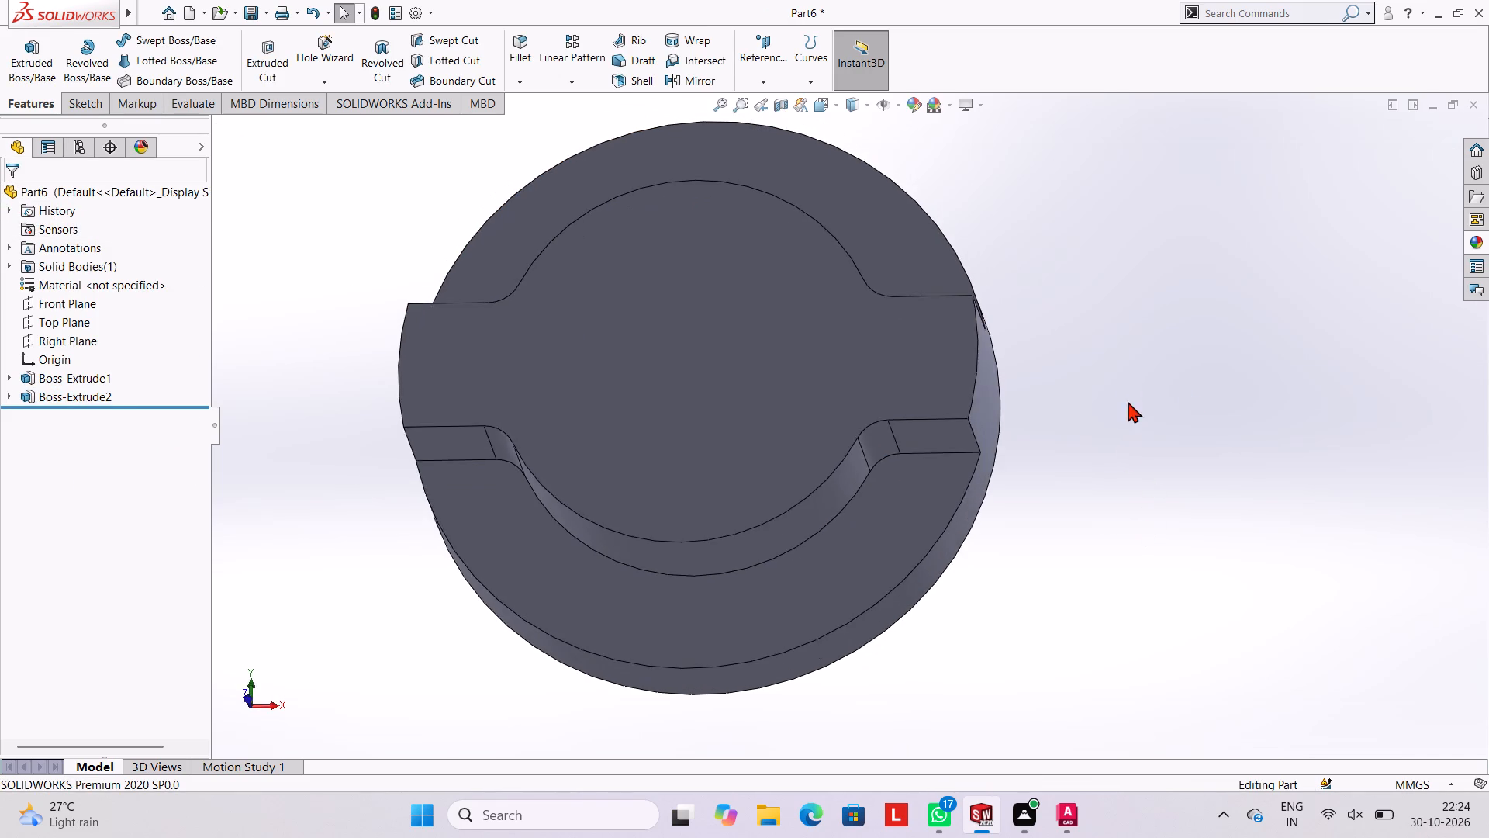
pyautogui.moveTo(1117, 502); pyautogui.dragTo(1114, 376, button='middle')
pyautogui.moveTo(1061, 421); pyautogui.dragTo(1073, 270, button='middle')
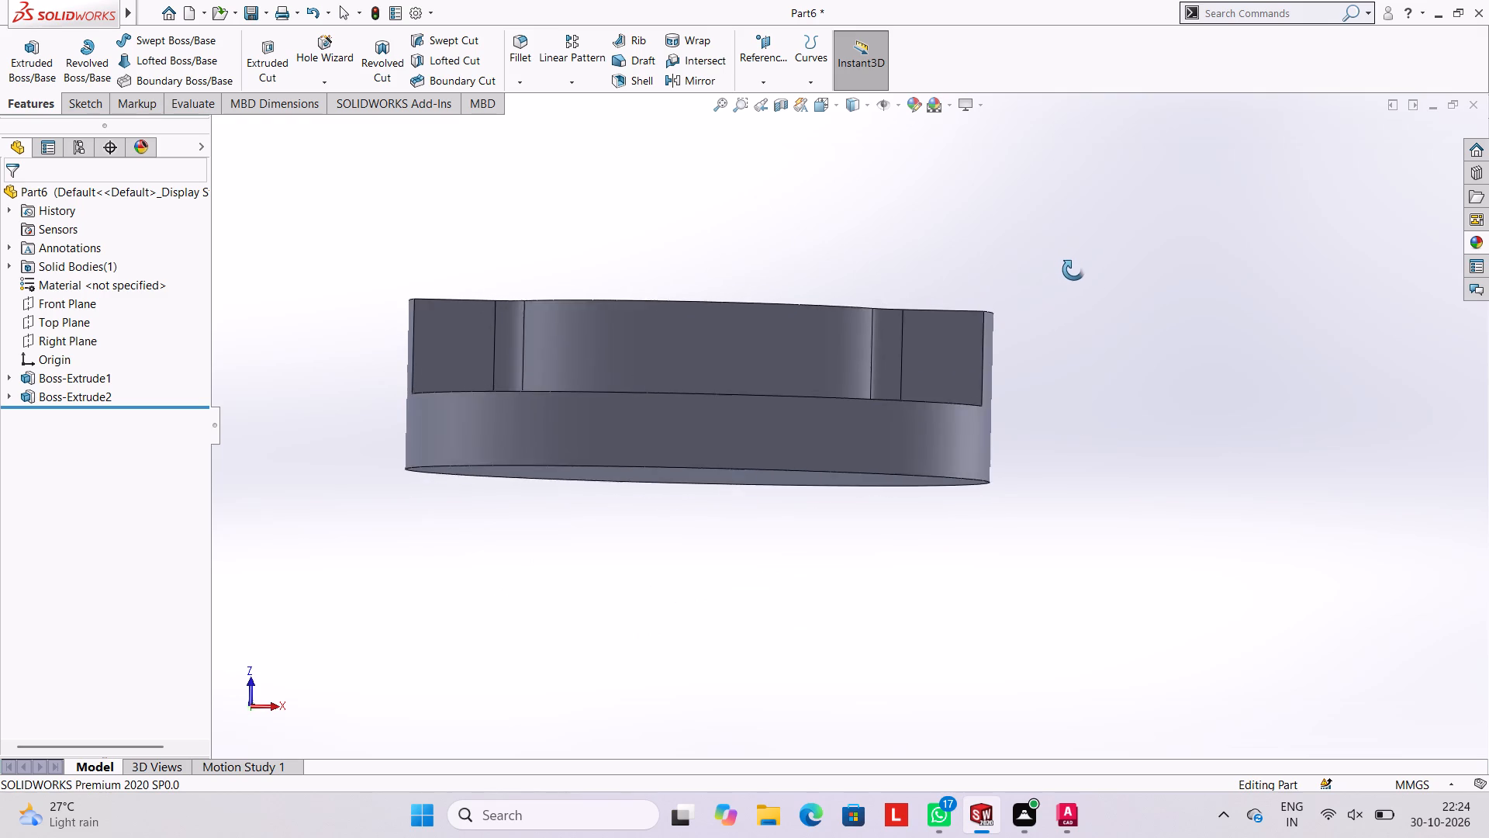
pyautogui.moveTo(1073, 270); pyautogui.dragTo(1055, 321, button='middle')
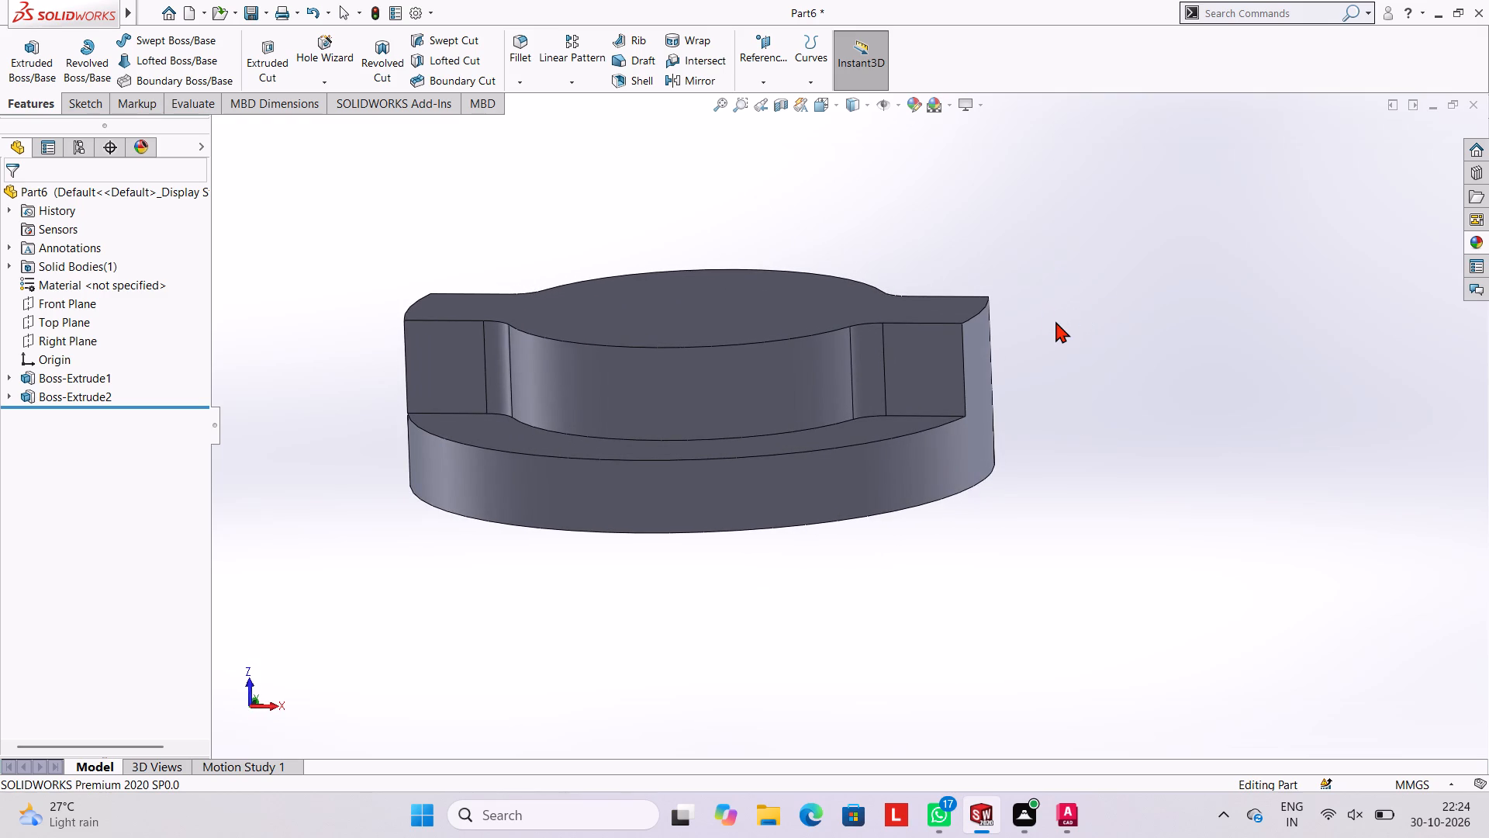
pyautogui.moveTo(1055, 293); pyautogui.dragTo(1111, 475, button='middle')
pyautogui.moveTo(1109, 298); pyautogui.dragTo(1096, 429, button='middle')
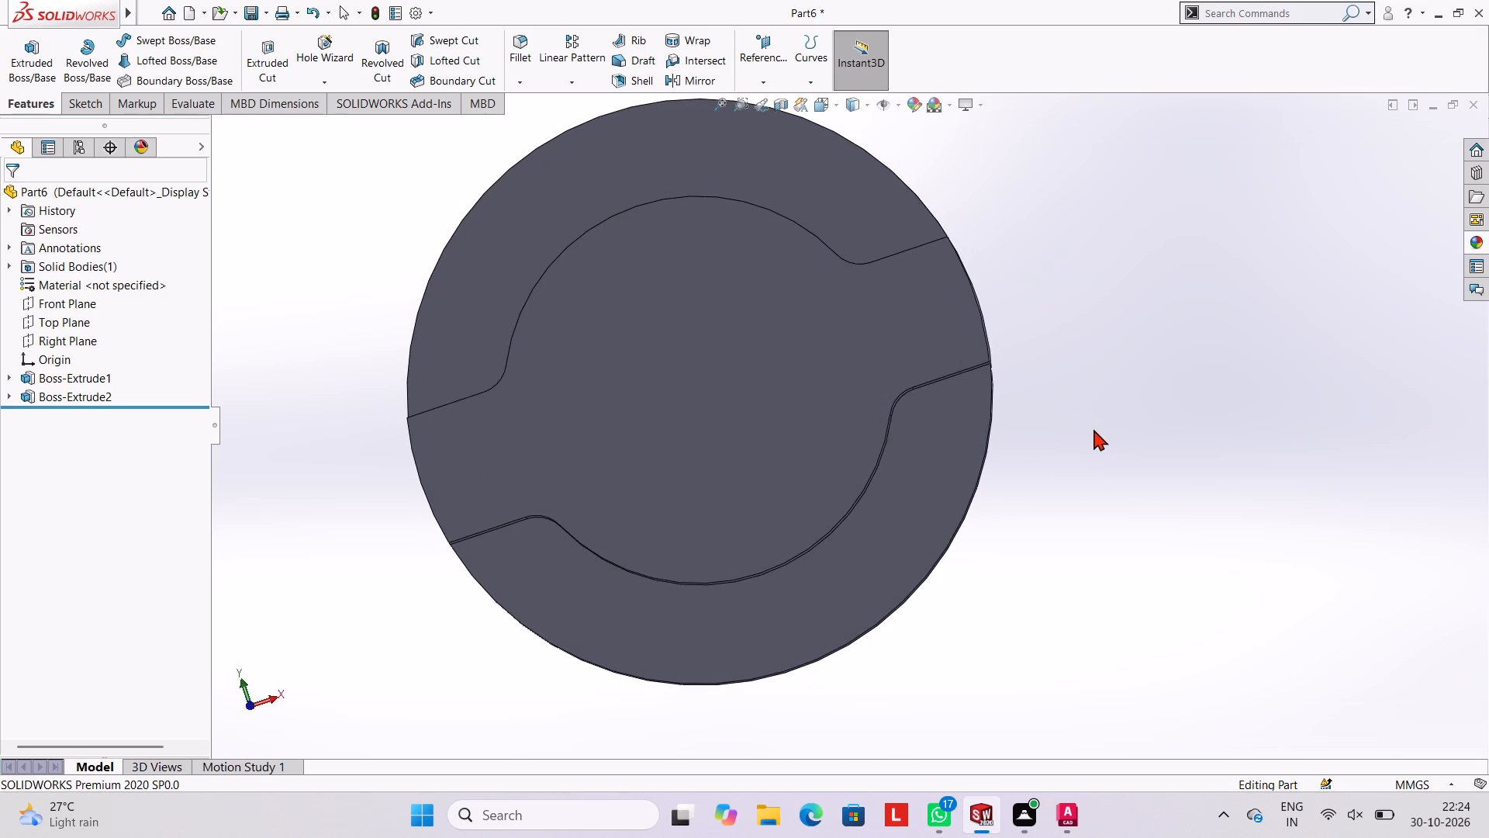
pyautogui.click(713, 349)
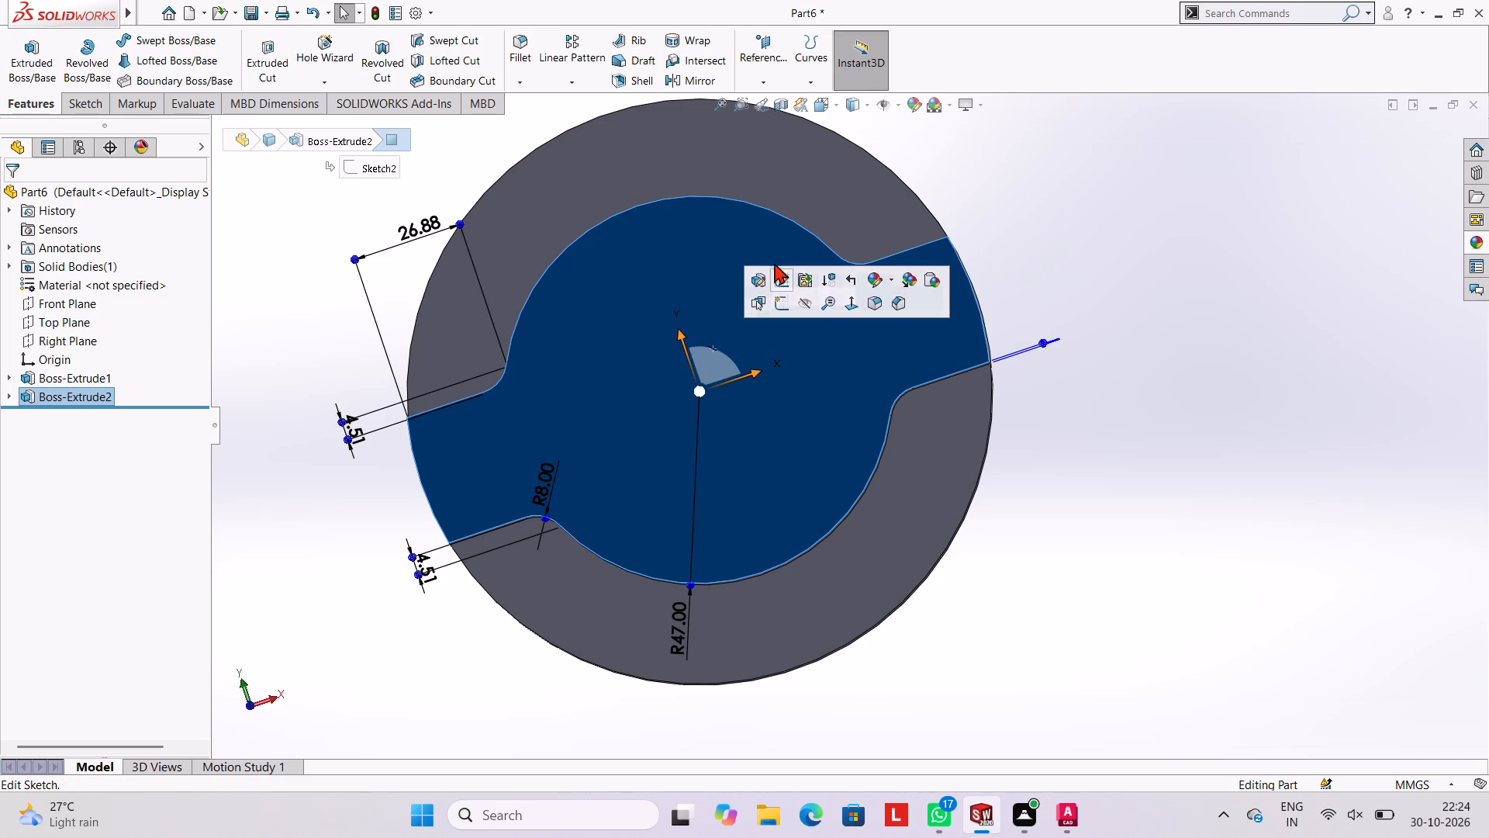
pyautogui.press('Escape')
pyautogui.press('Escape')
pyautogui.click(655, 149)
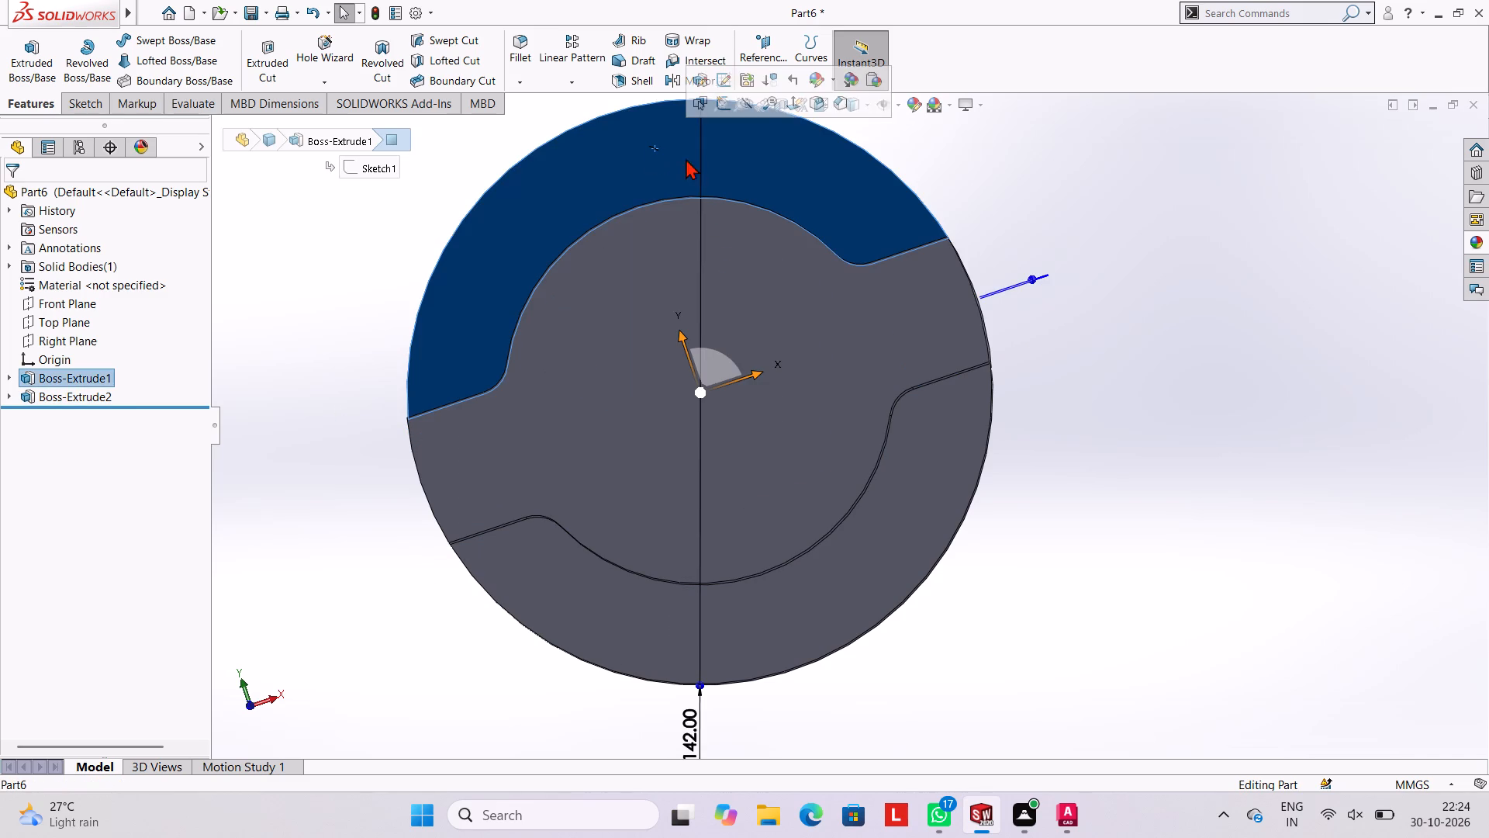
pyautogui.click(728, 107)
pyautogui.hotkey('ctrl', '8')
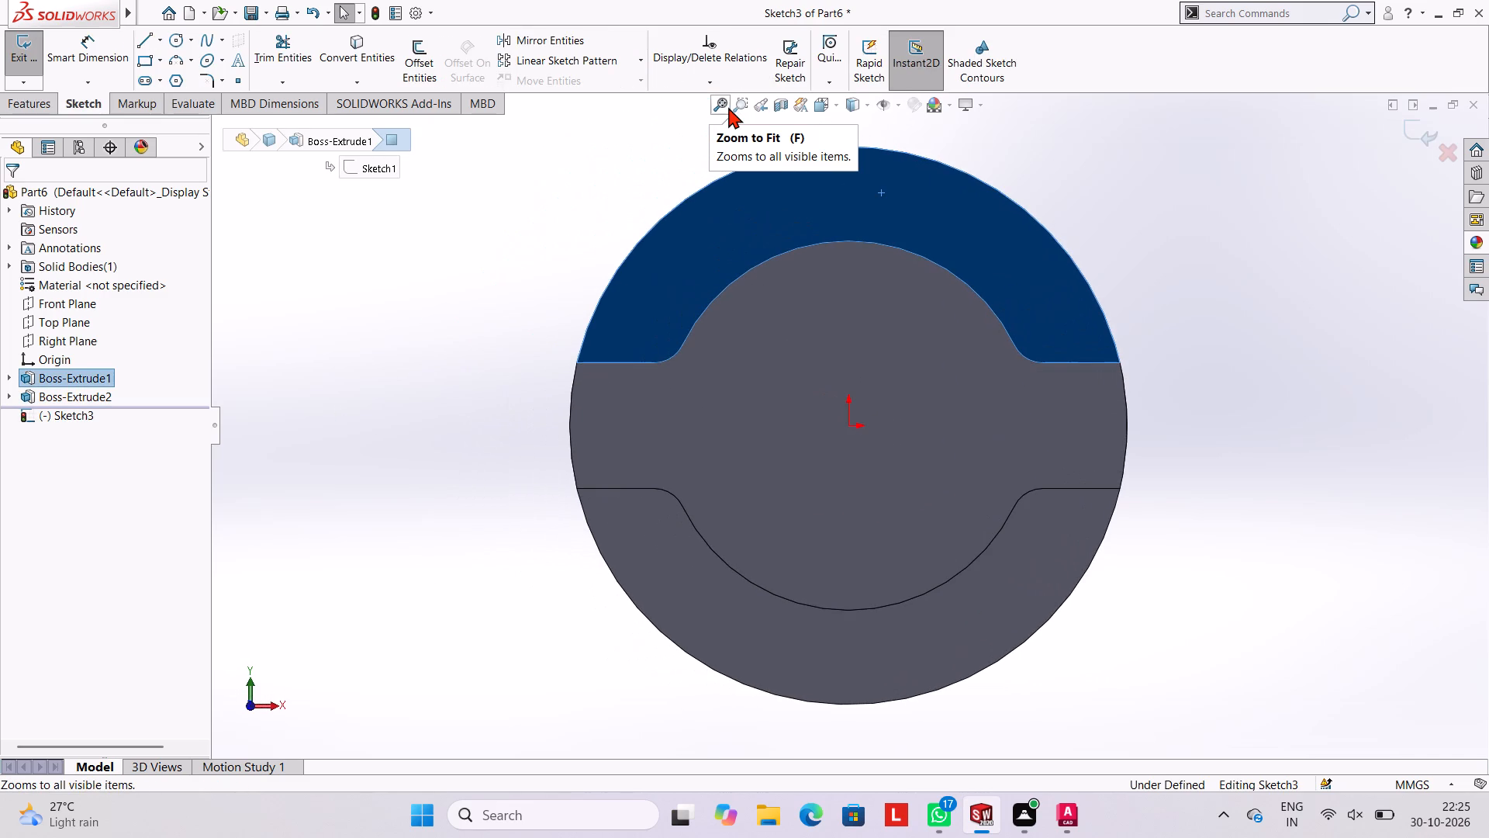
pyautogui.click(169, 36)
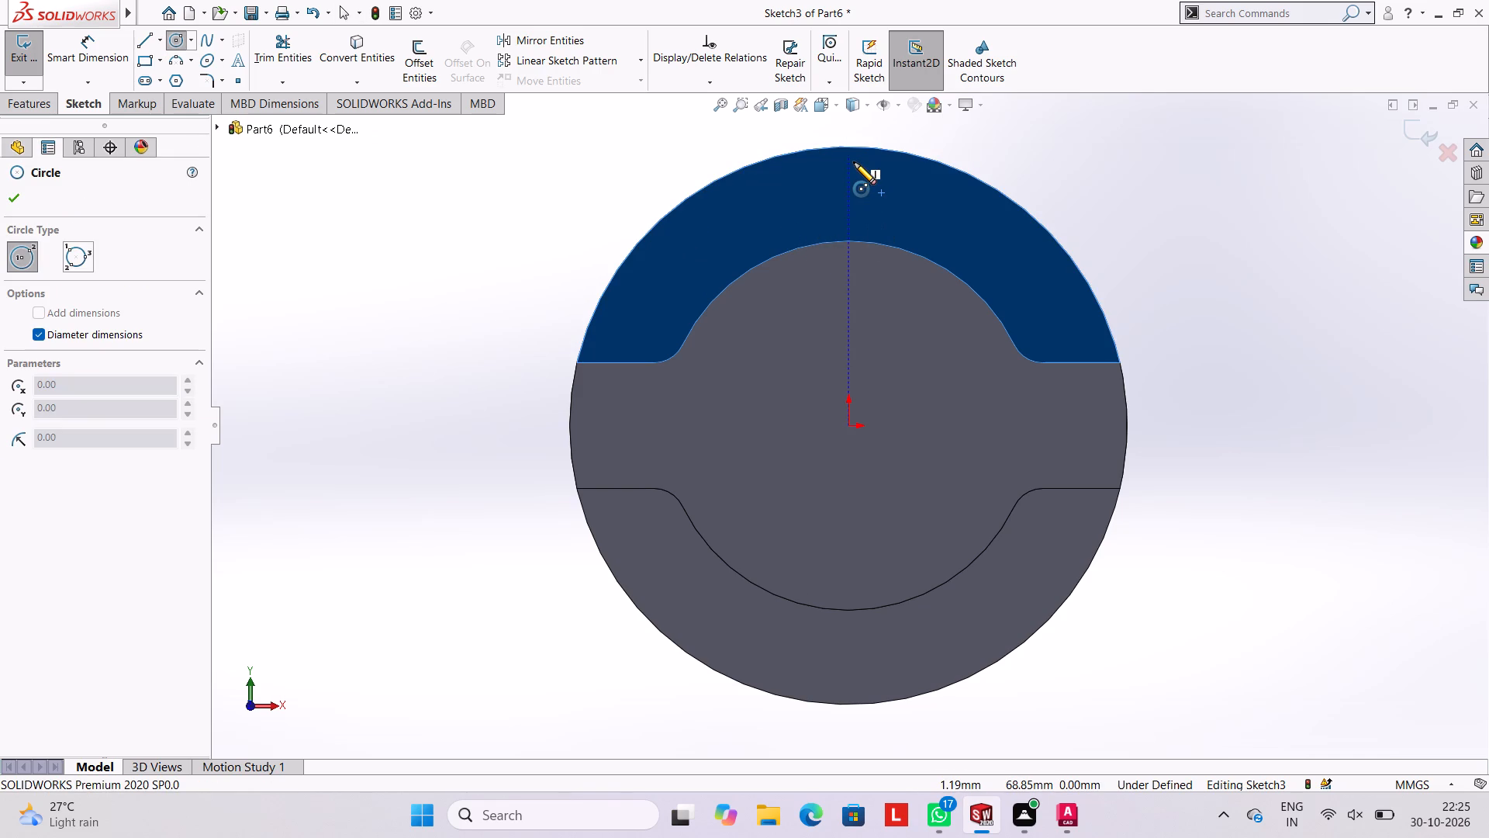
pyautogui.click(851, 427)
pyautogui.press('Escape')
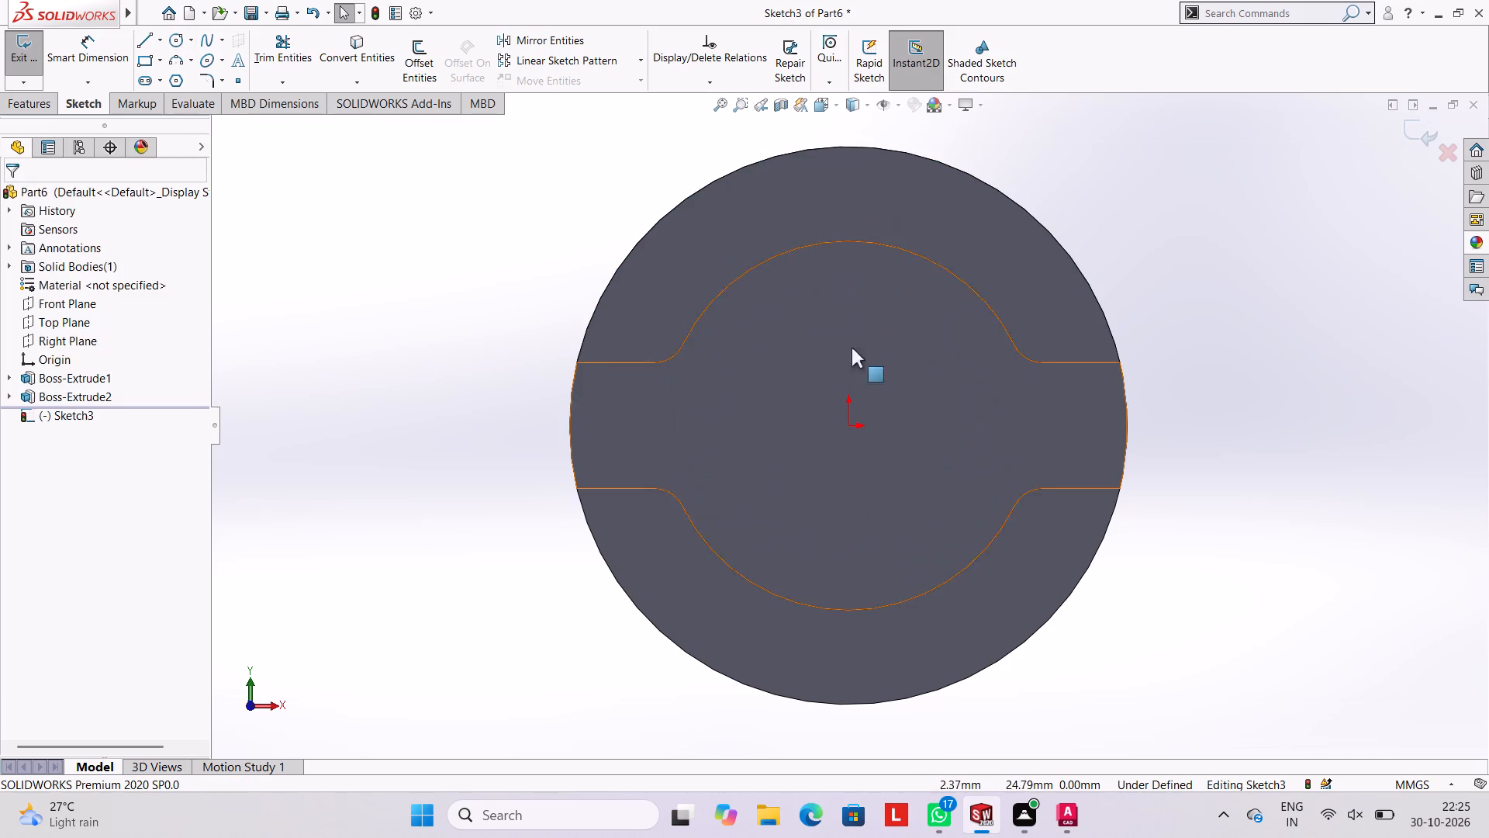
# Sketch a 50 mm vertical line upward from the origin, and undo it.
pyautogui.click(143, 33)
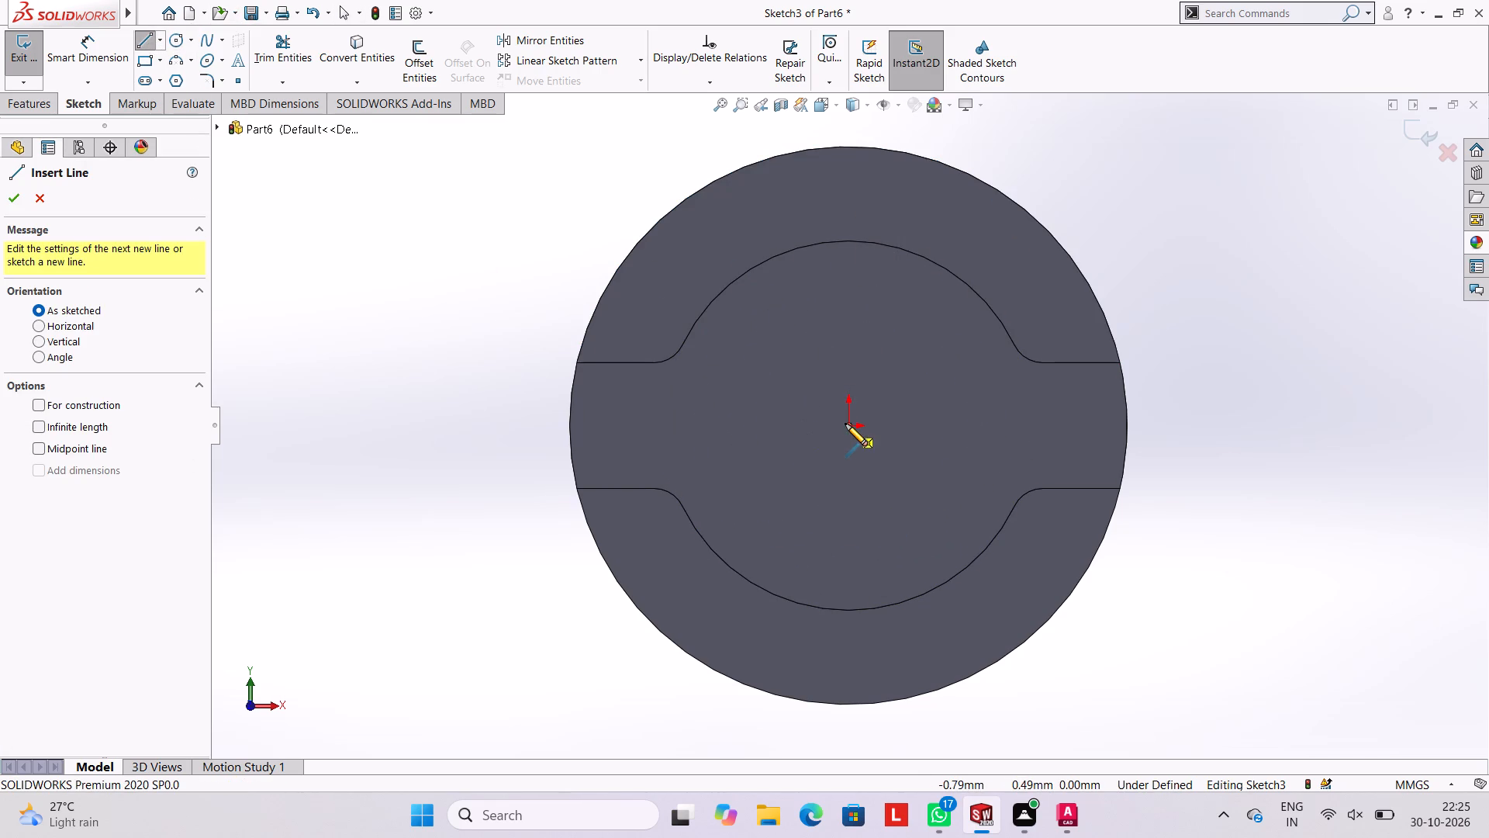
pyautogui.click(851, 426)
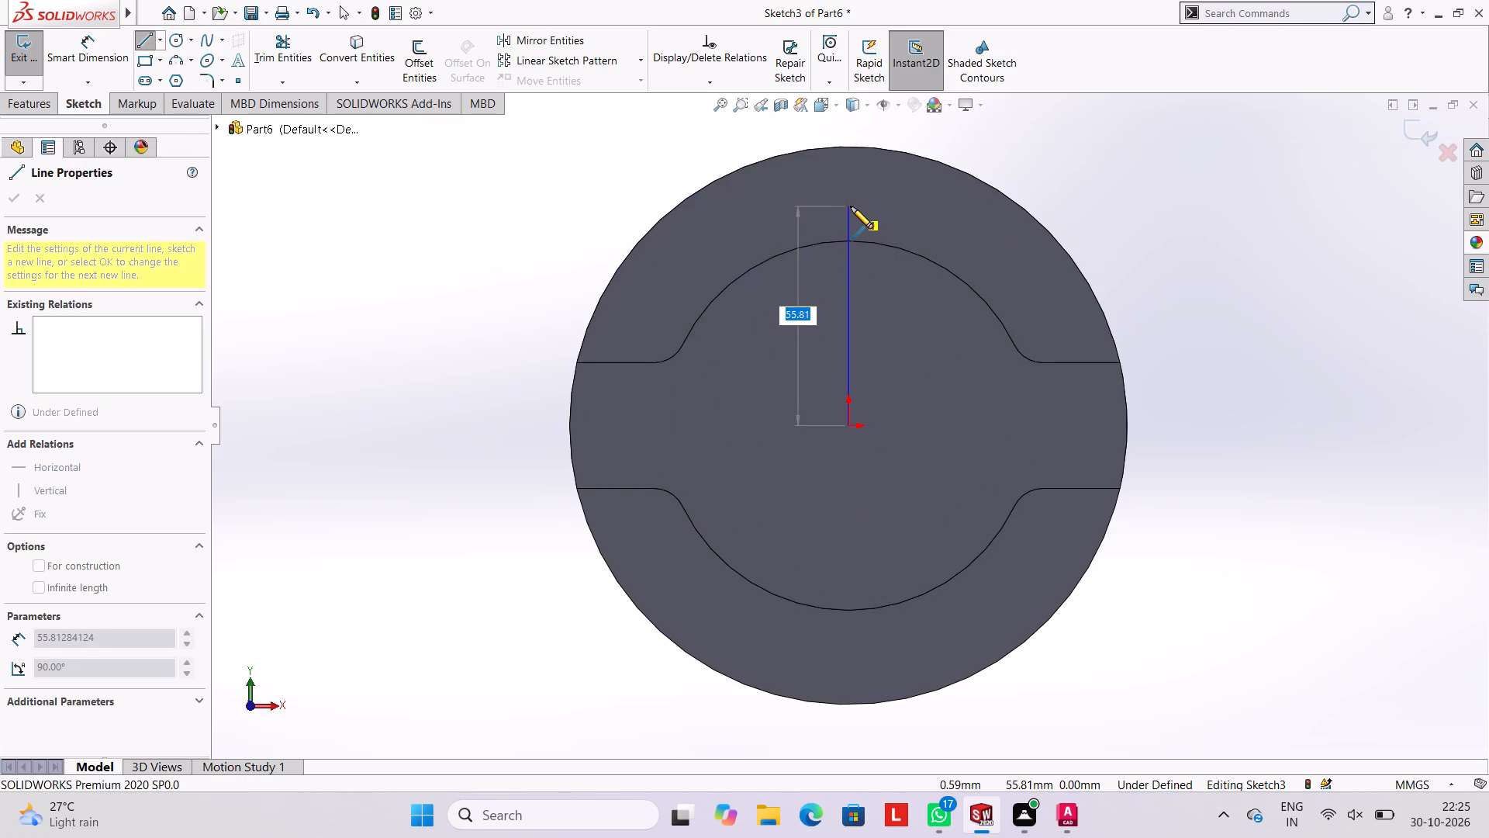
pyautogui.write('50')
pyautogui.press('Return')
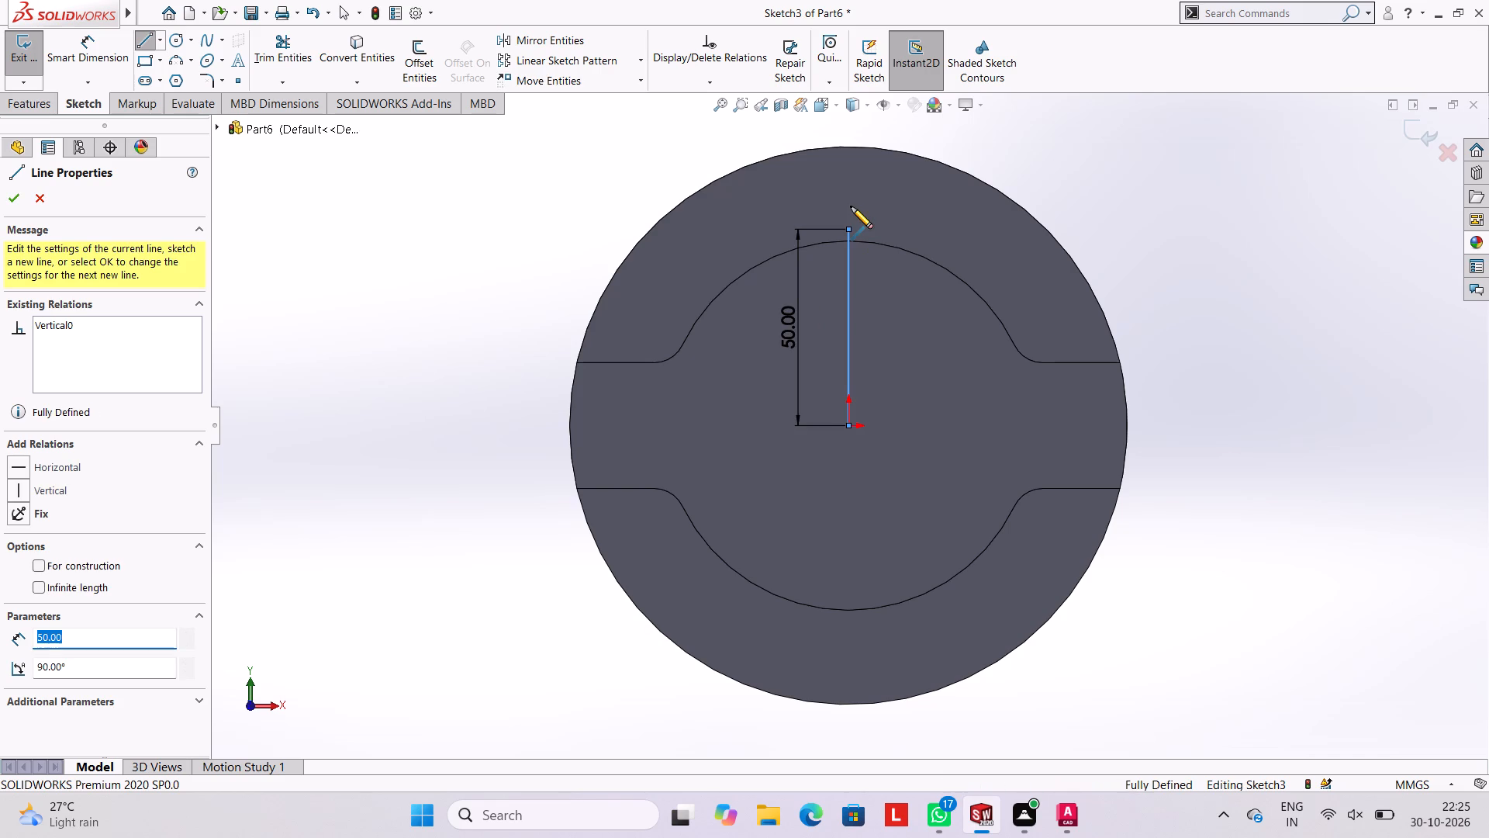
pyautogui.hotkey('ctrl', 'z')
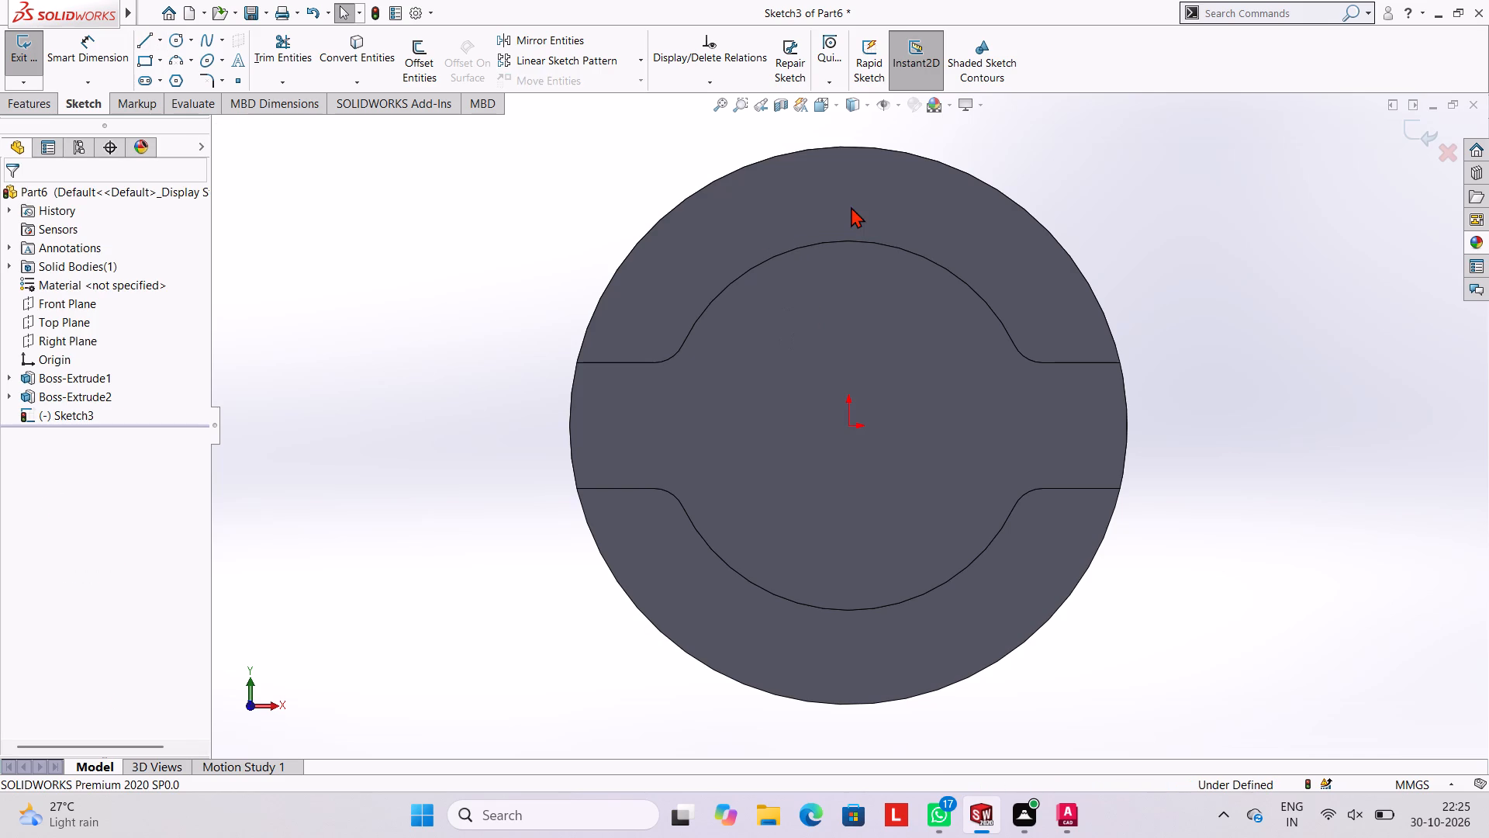
# Sketch a 59 mm vertical line upward from the origin.
pyautogui.click(140, 46)
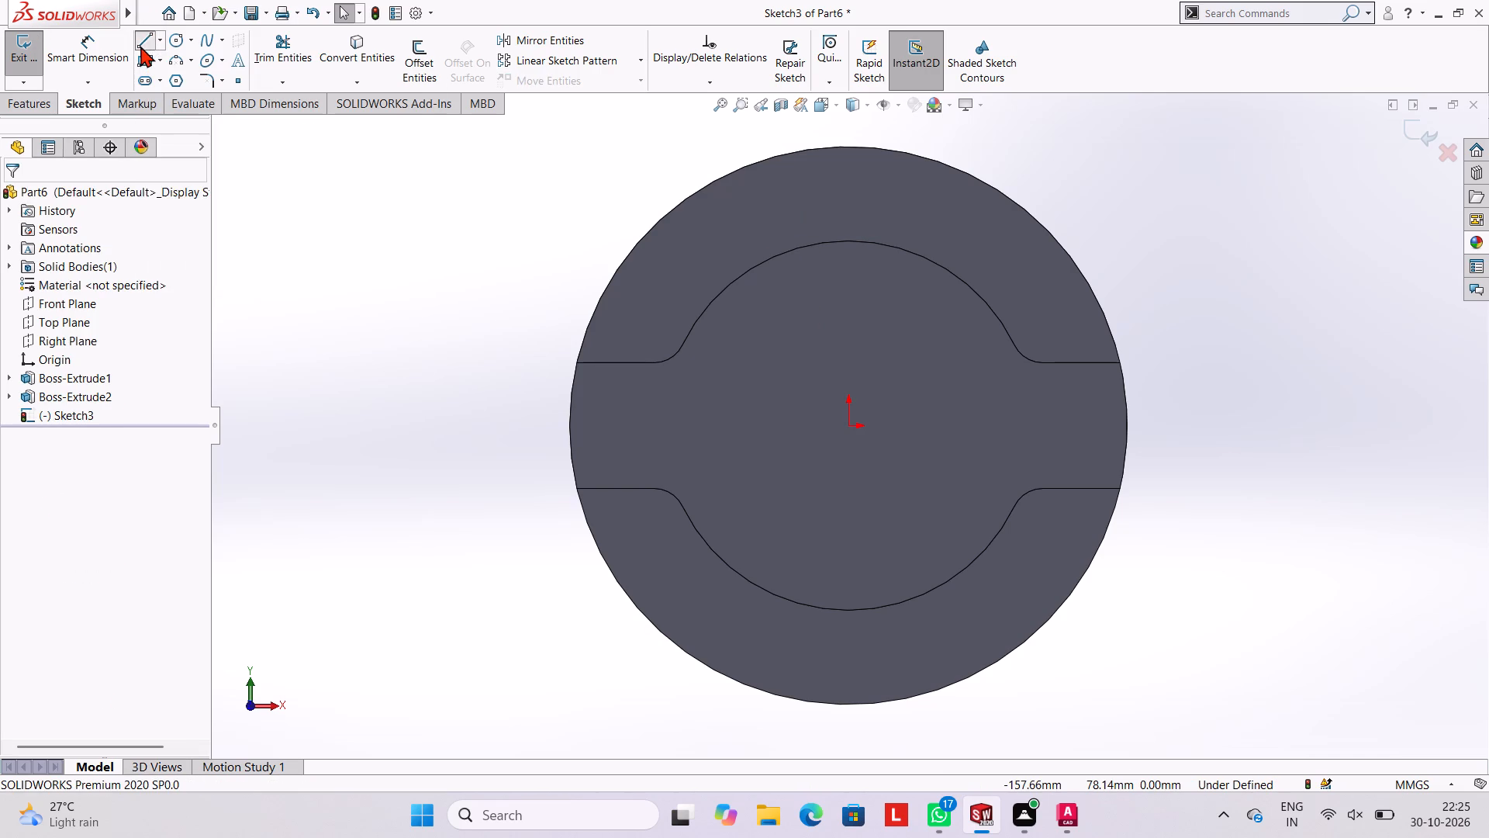
pyautogui.click(848, 424)
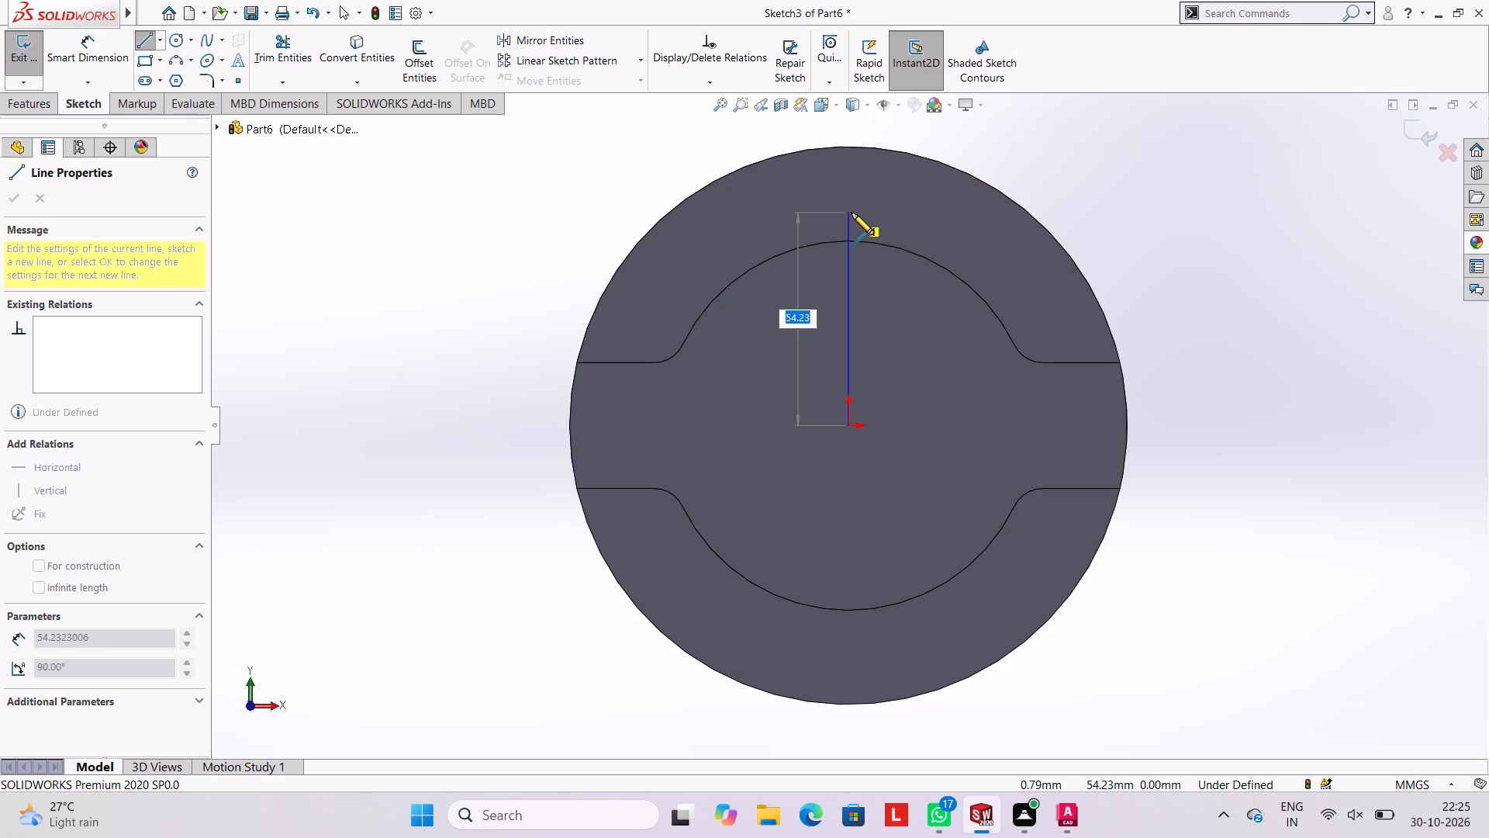
pyautogui.write('59')
pyautogui.press('Return')
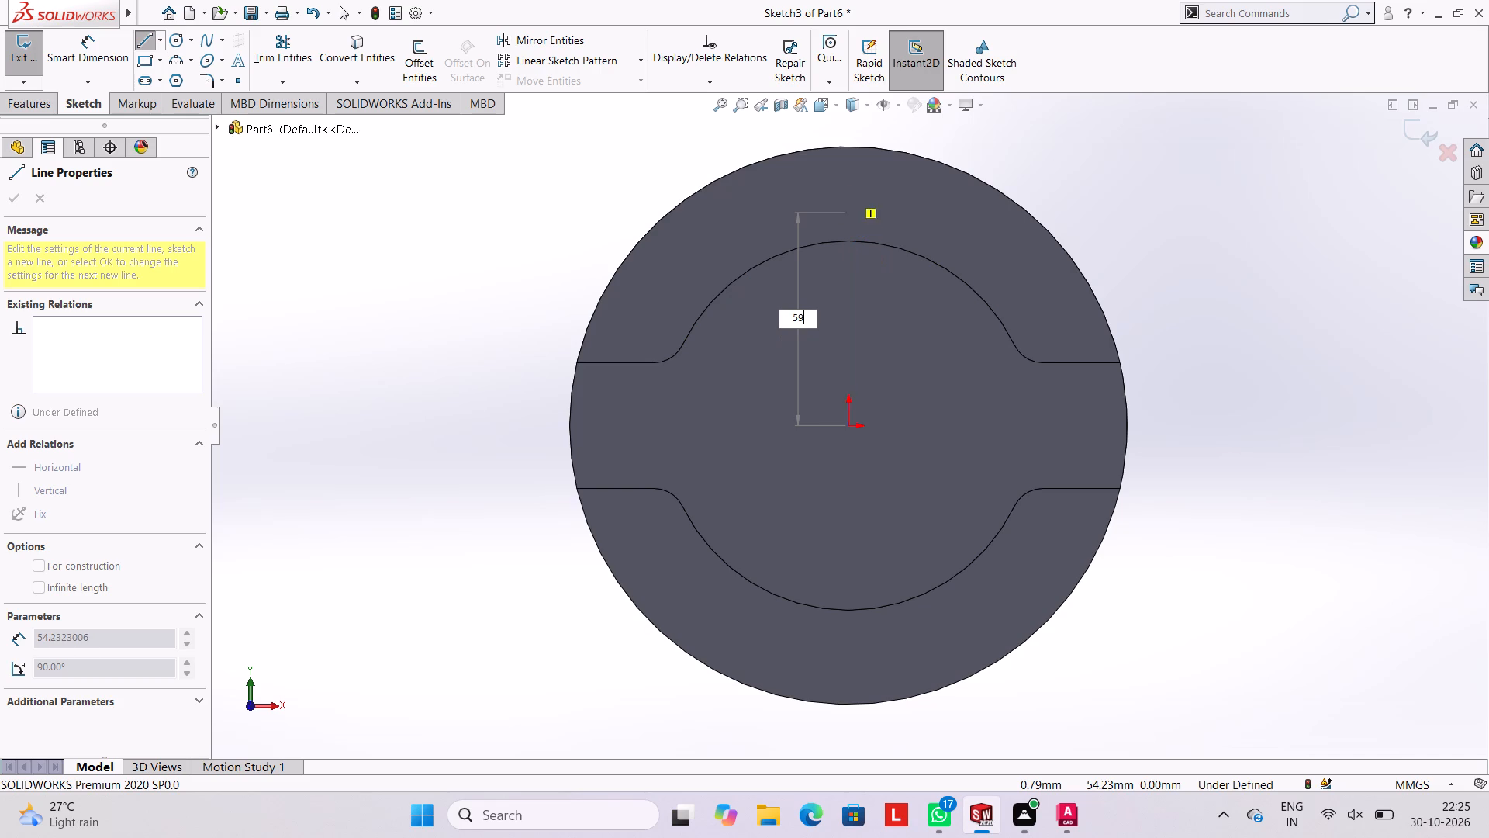
pyautogui.press('Escape')
pyautogui.press('Escape')
pyautogui.press('Escape')
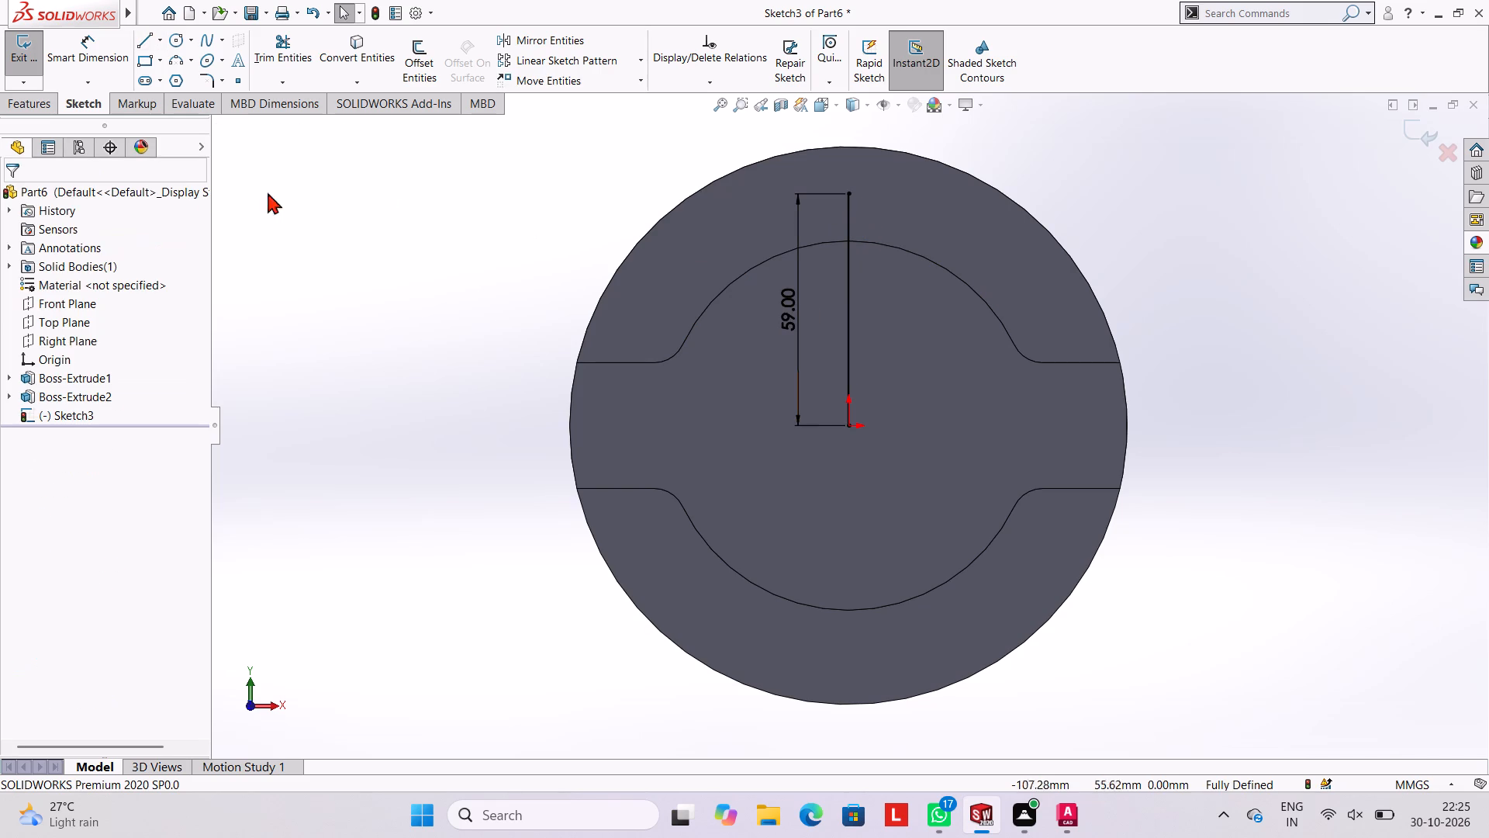
pyautogui.press('Escape')
# Sketch an 18 mm diameter circle centred on the upper end of the 59 mm line.
pyautogui.click(175, 38)
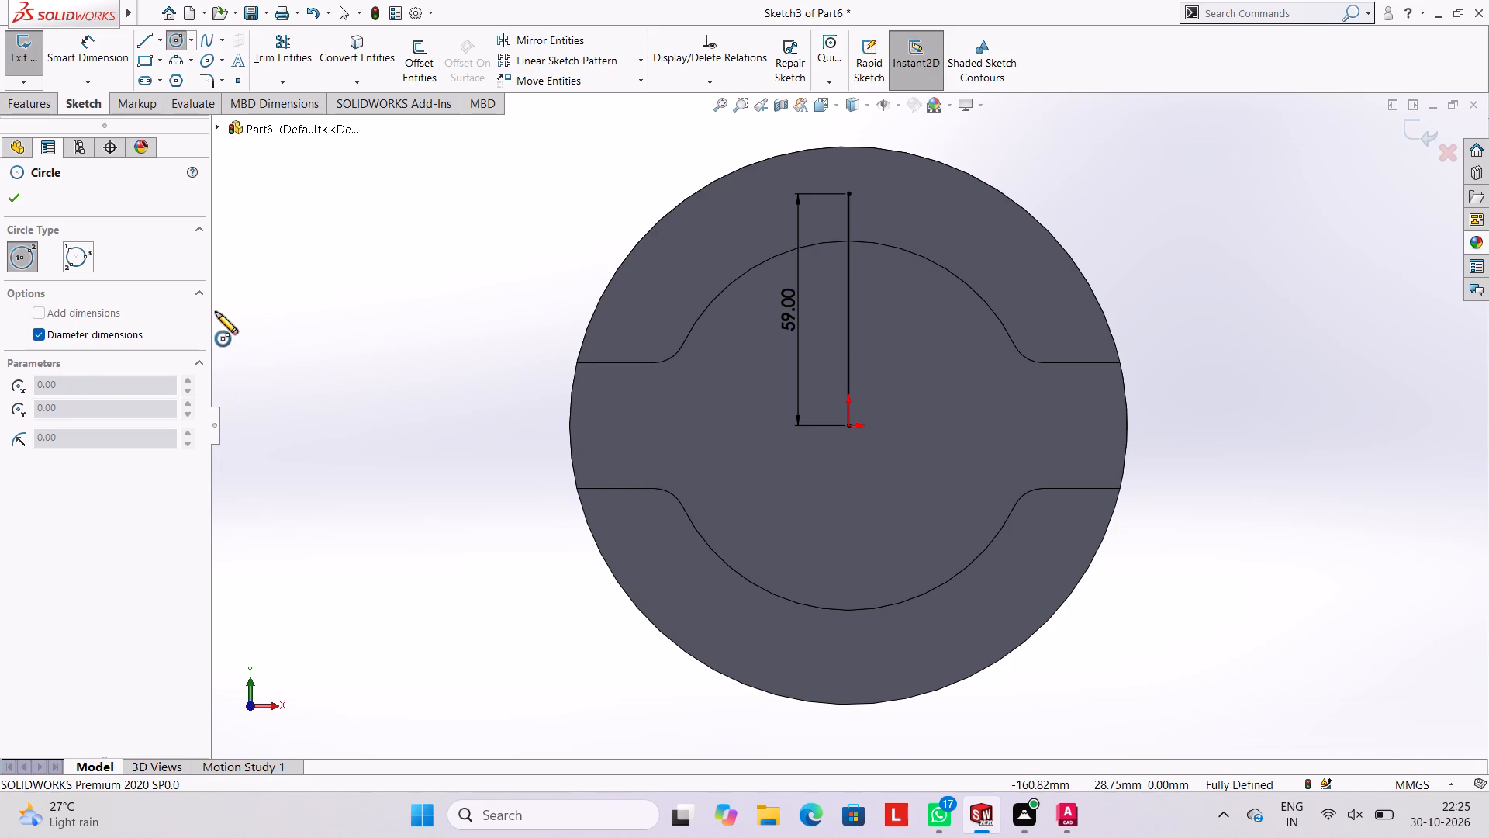
pyautogui.click(850, 192)
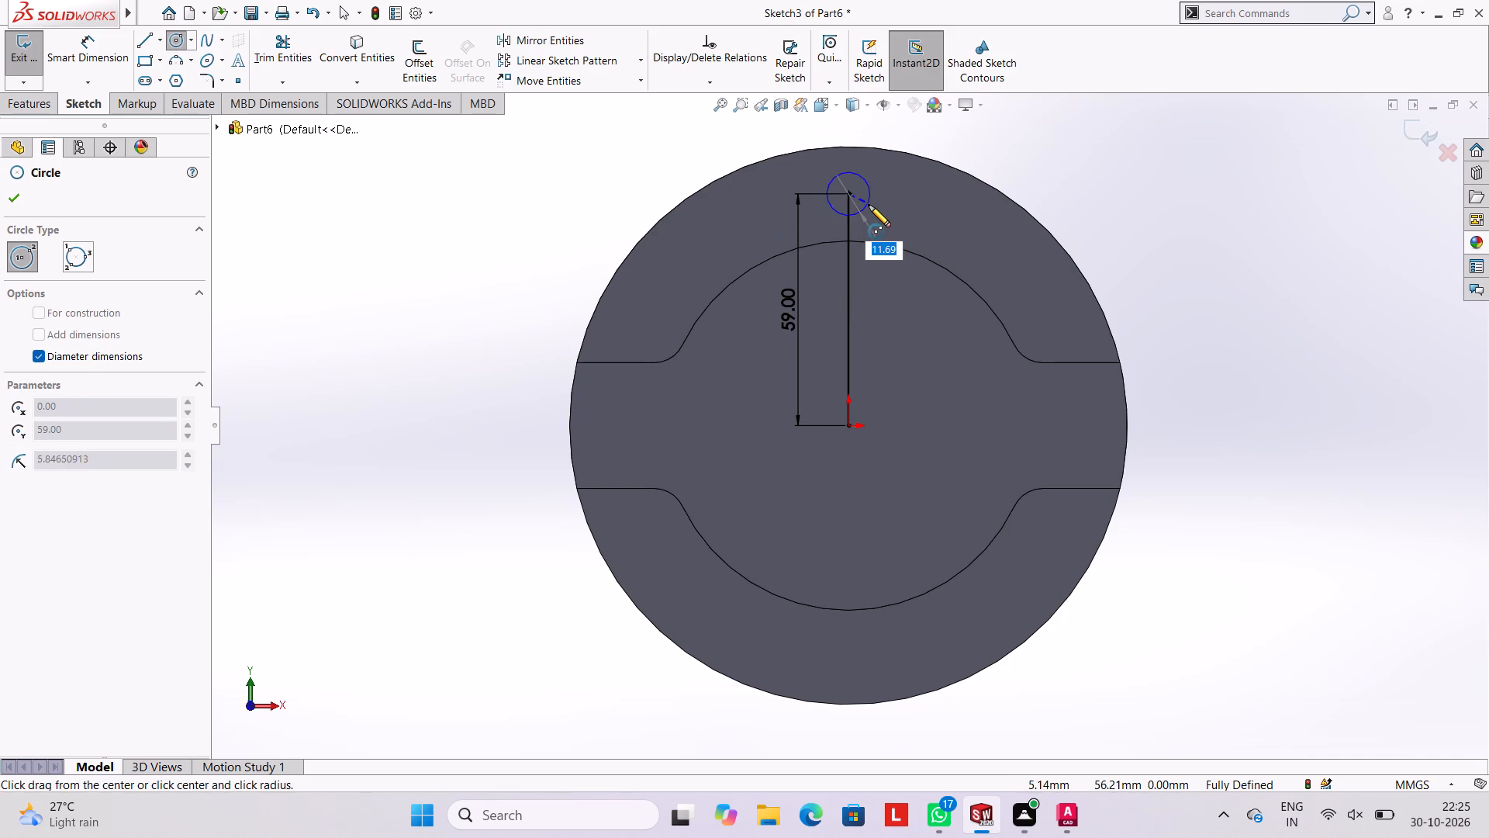
pyautogui.write('18')
pyautogui.press('Return')
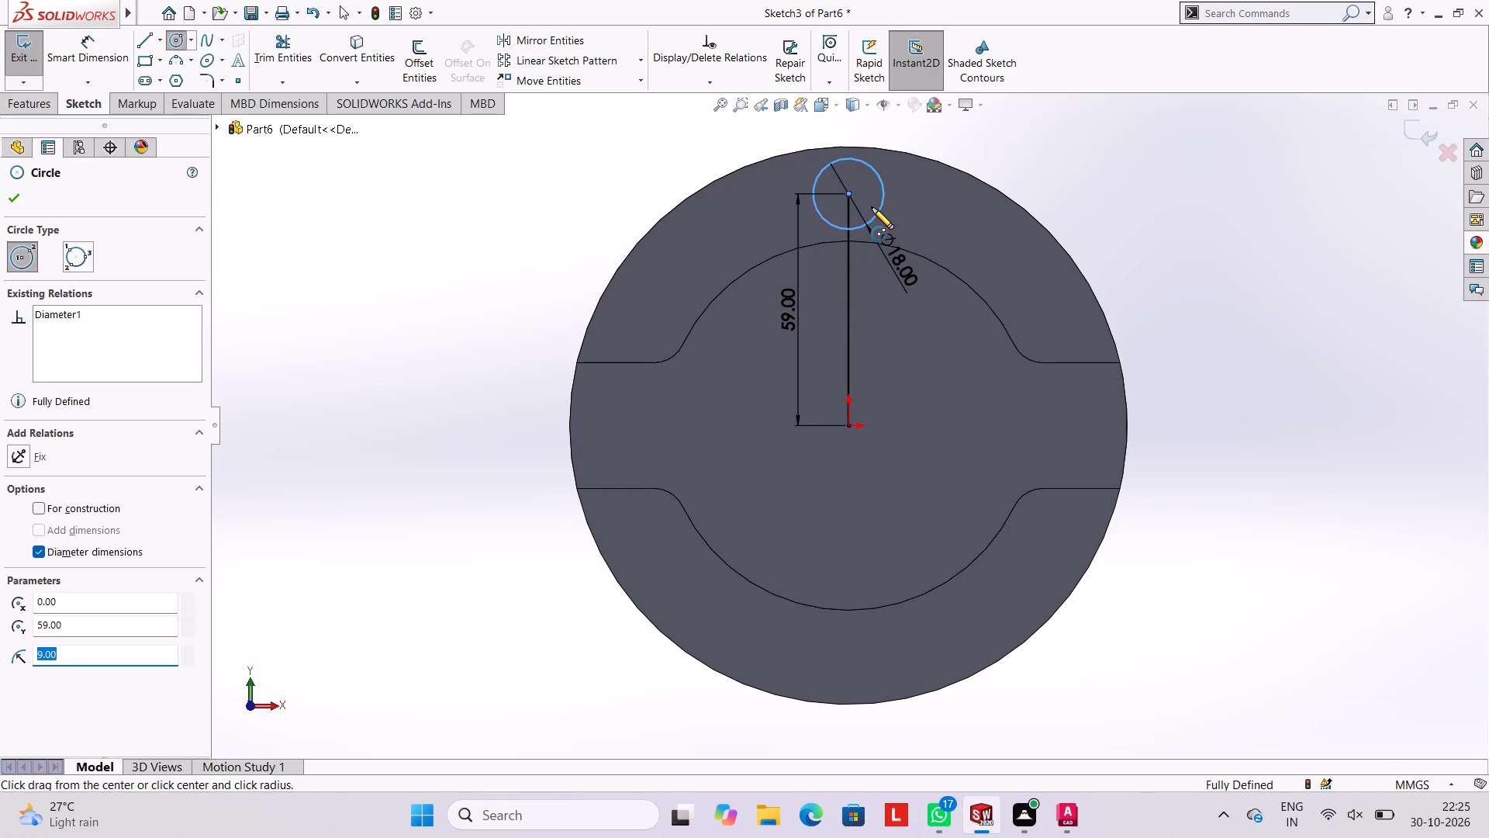
pyautogui.press('Escape')
pyautogui.press('Escape')
pyautogui.press('Escape')
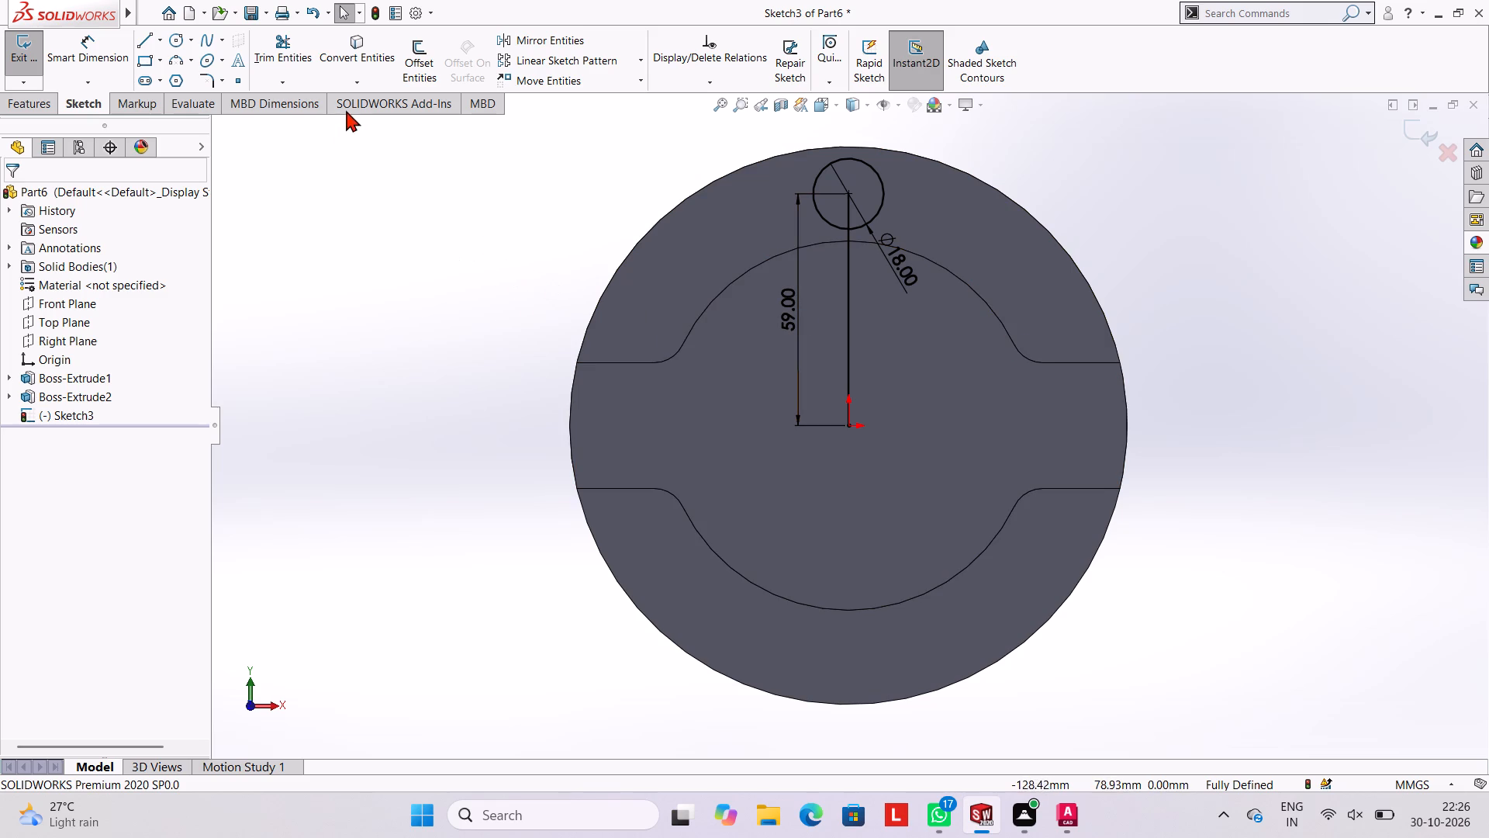
# Circular-pattern the 18 mm circle about the origin as 6 equally spaced instances over 360 degrees.
pyautogui.click(878, 206)
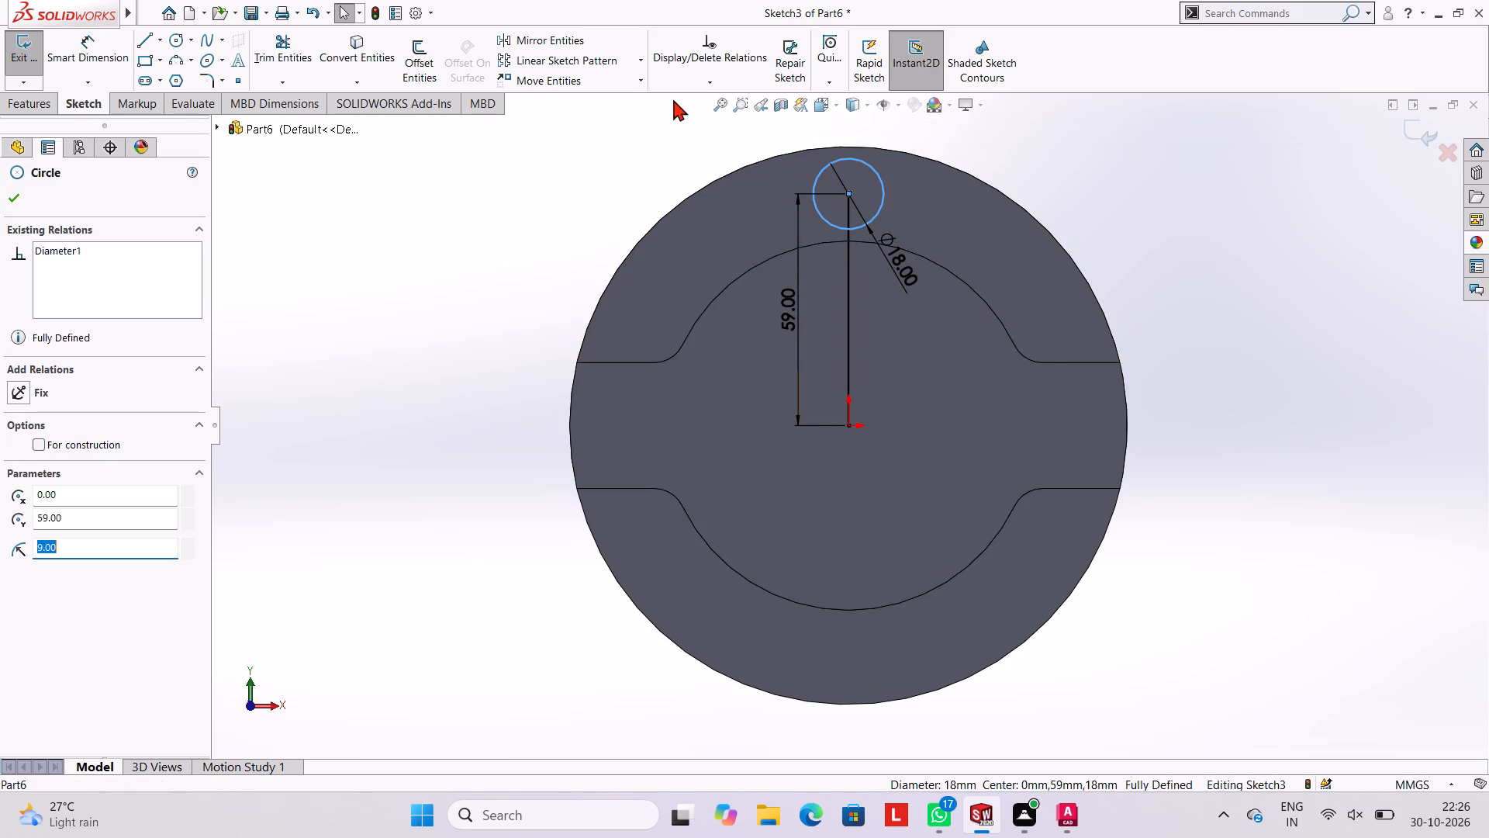
pyautogui.click(645, 64)
pyautogui.click(642, 102)
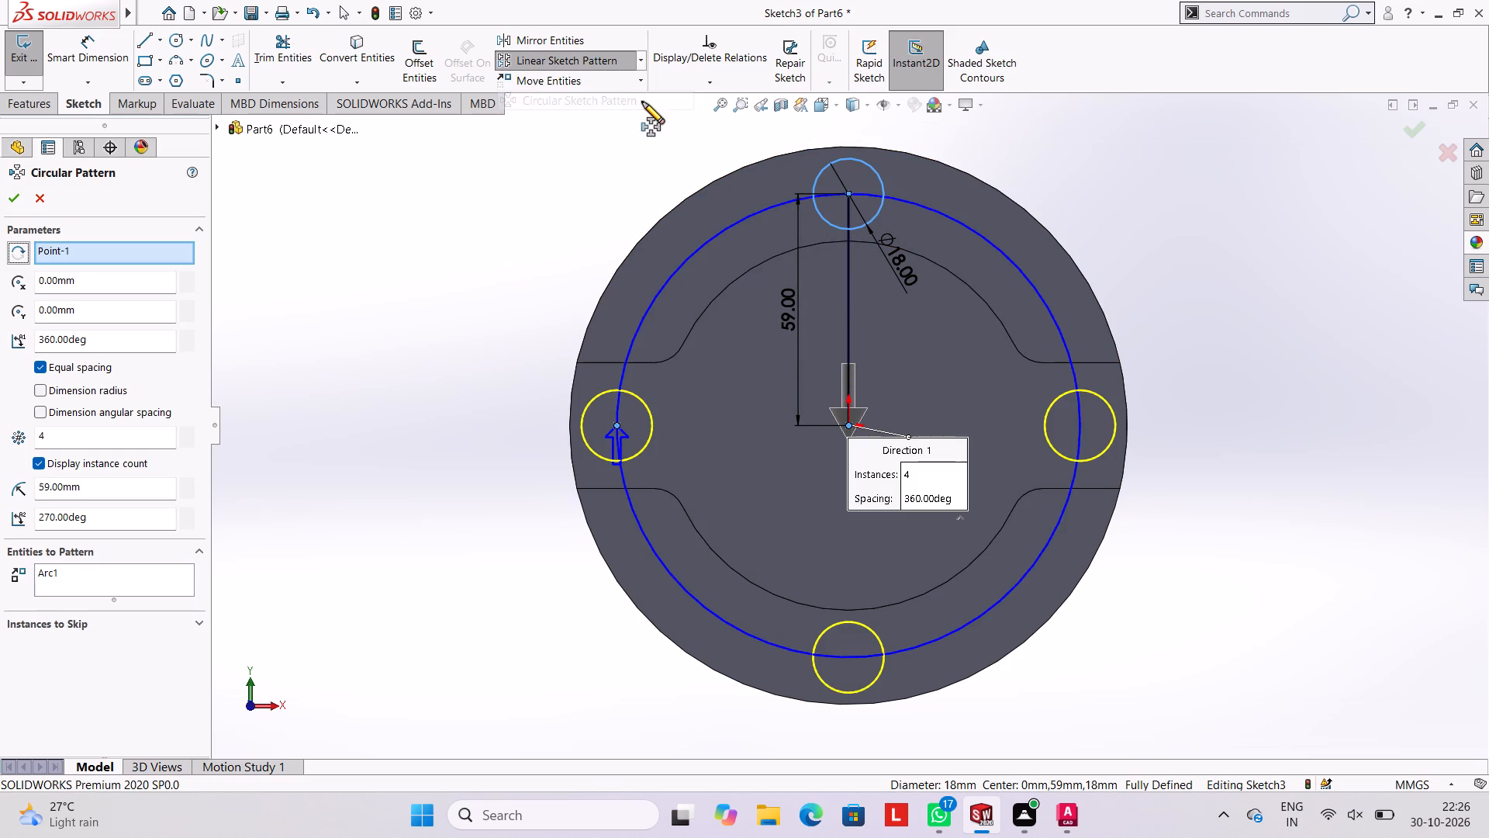
pyautogui.click(54, 435)
pyautogui.press('BackSpace')
pyautogui.press('6')
pyautogui.press('Return')
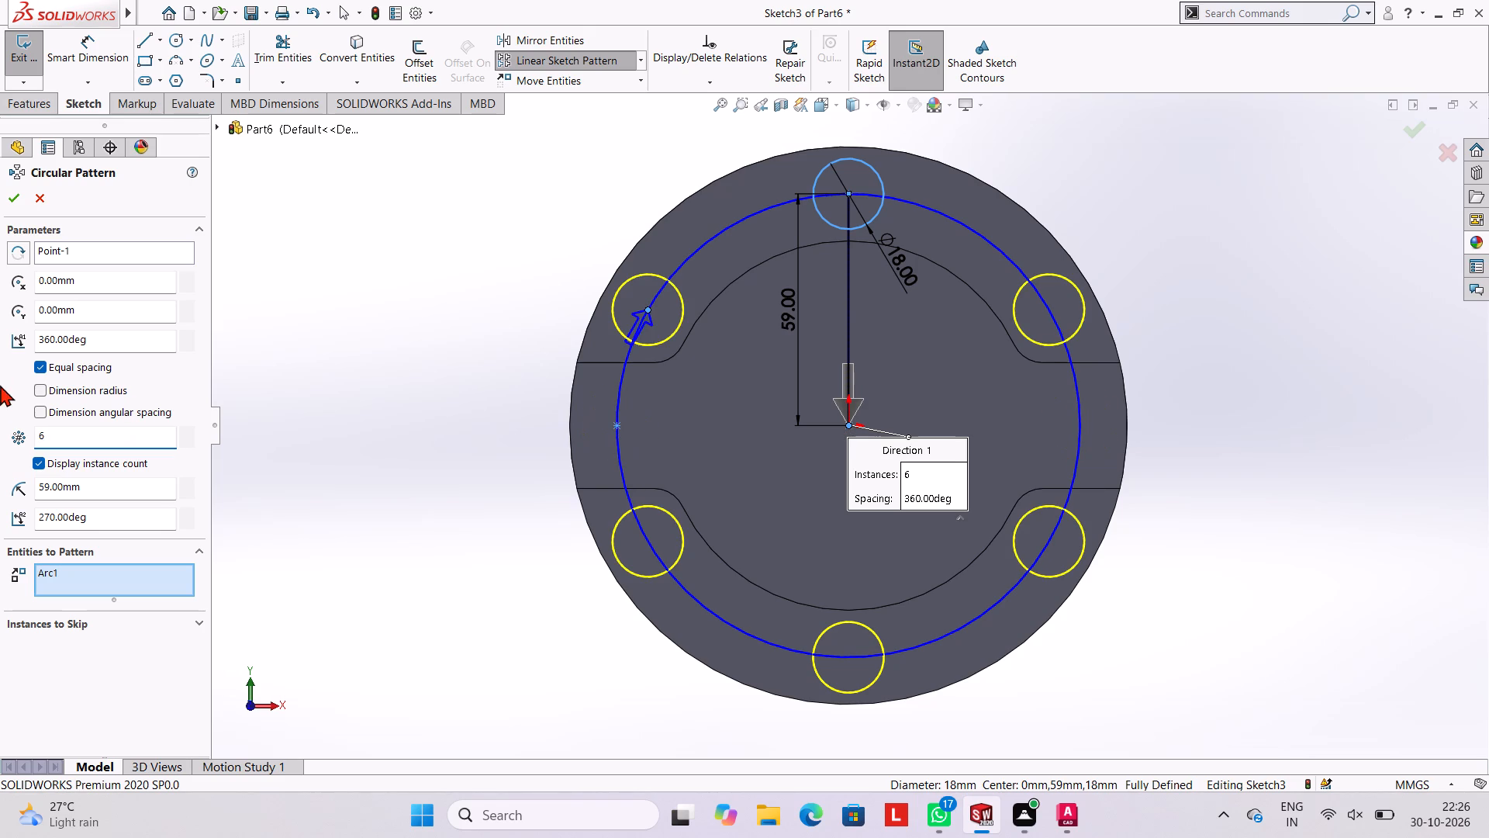
pyautogui.click(11, 203)
pyautogui.click(296, 240)
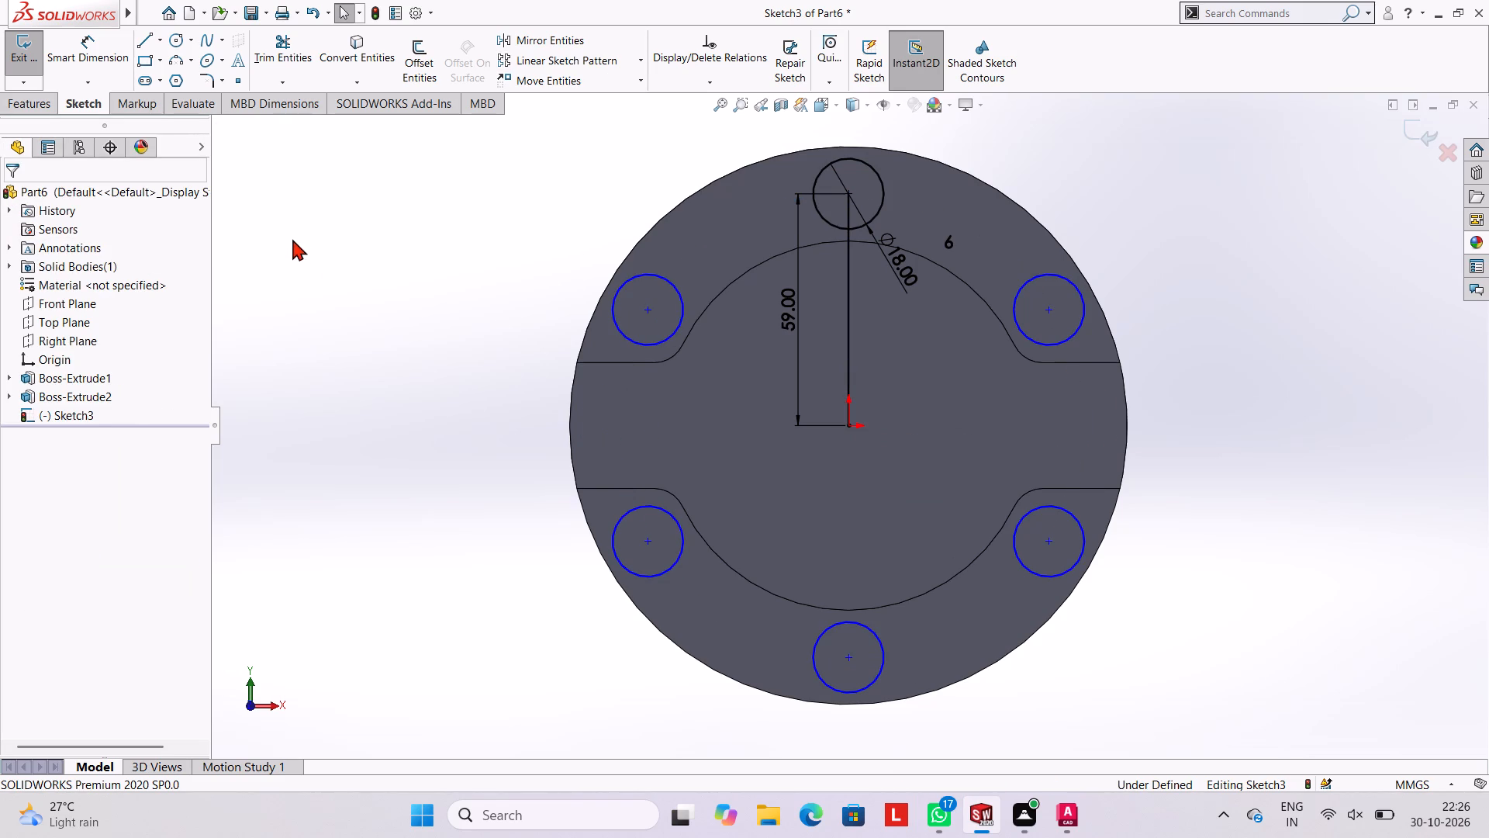
# Dimension the vertical distances from the upper-left patterned circle's centre to the origin and to the lower-left circle's centre.
pyautogui.click(120, 48)
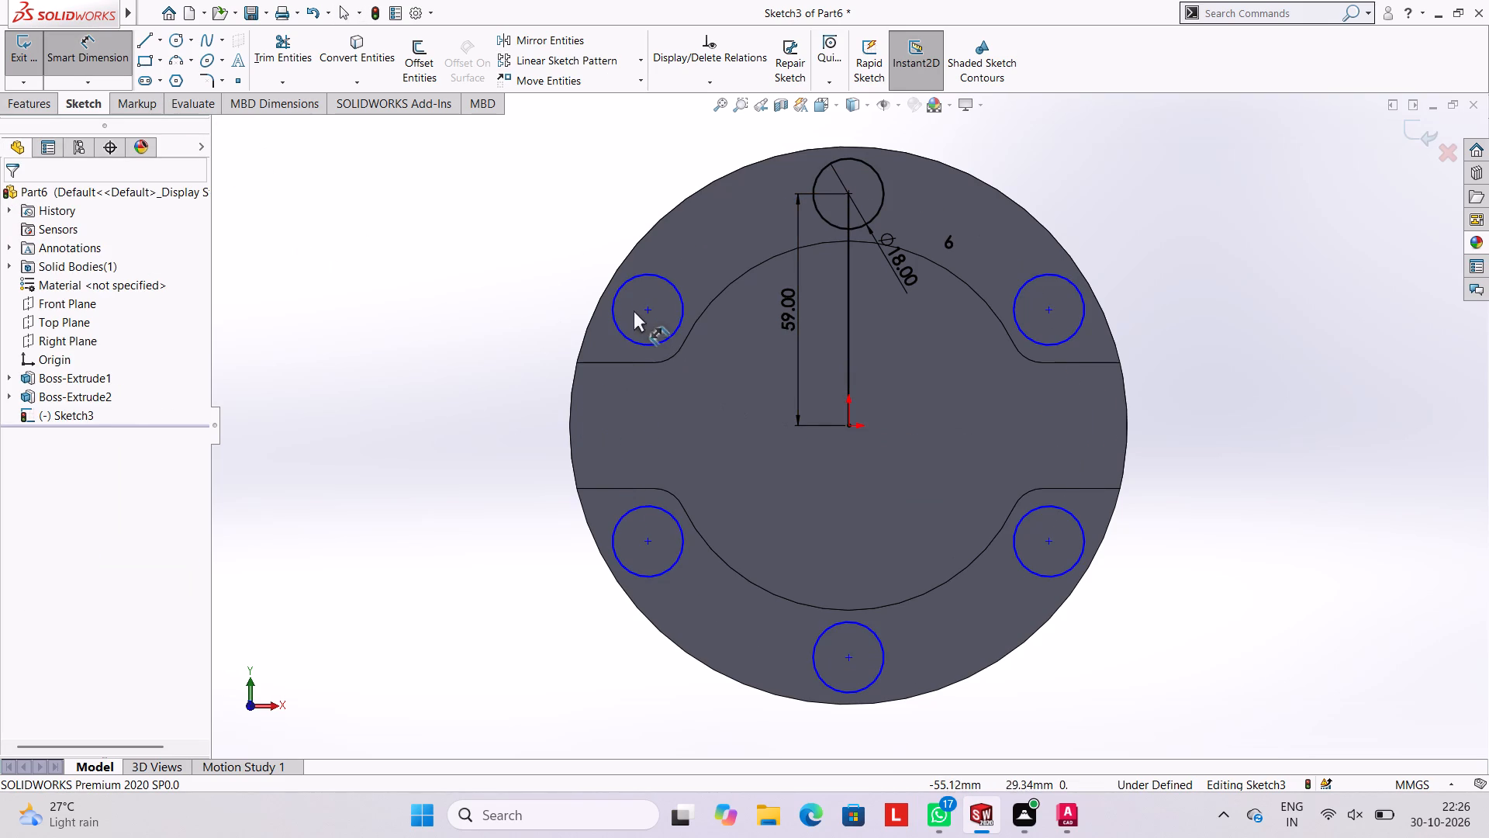
pyautogui.click(648, 308)
pyautogui.click(846, 425)
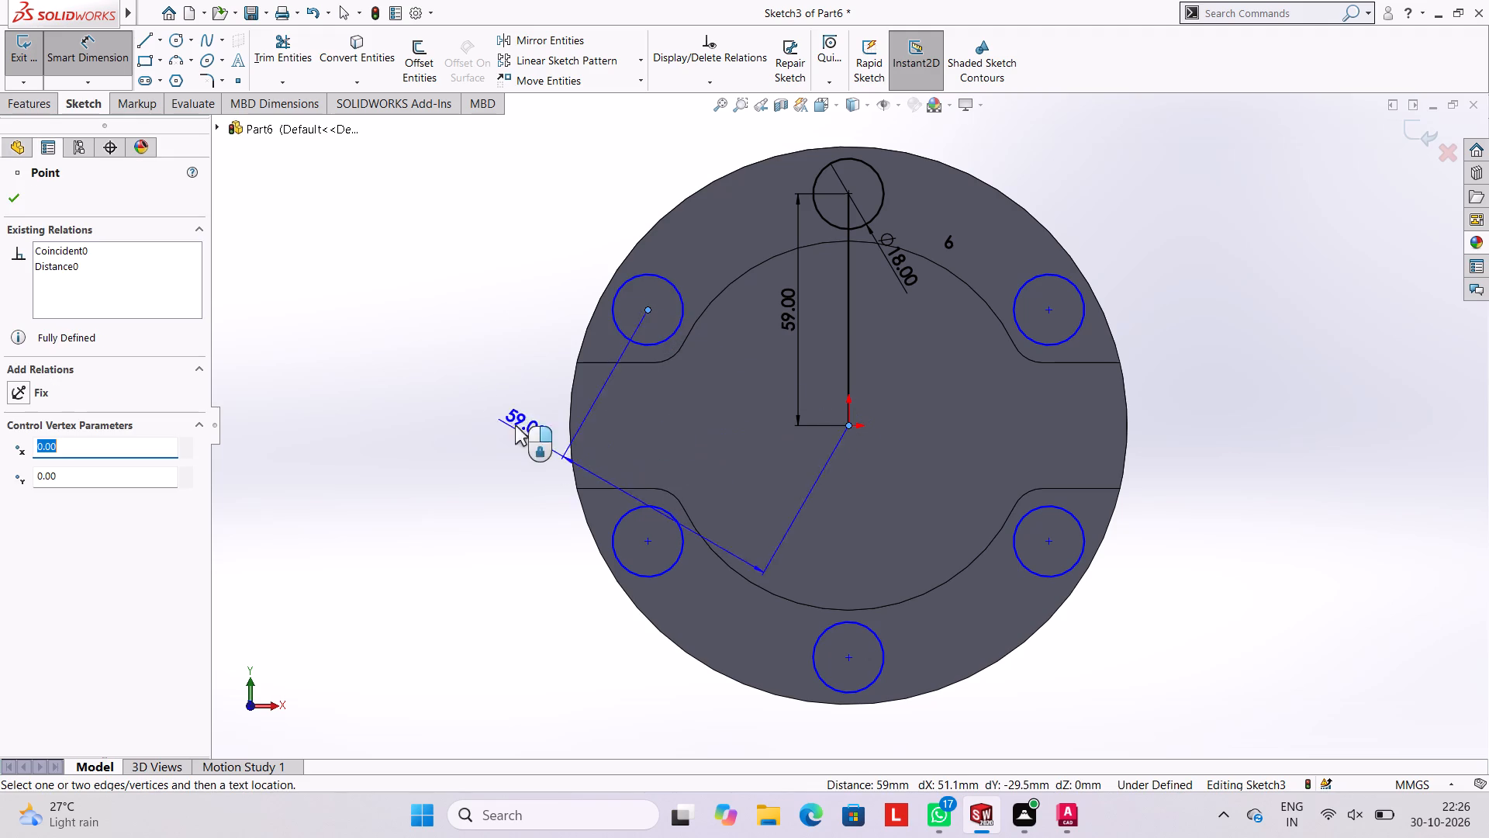
pyautogui.click(496, 379)
pyautogui.click(430, 357)
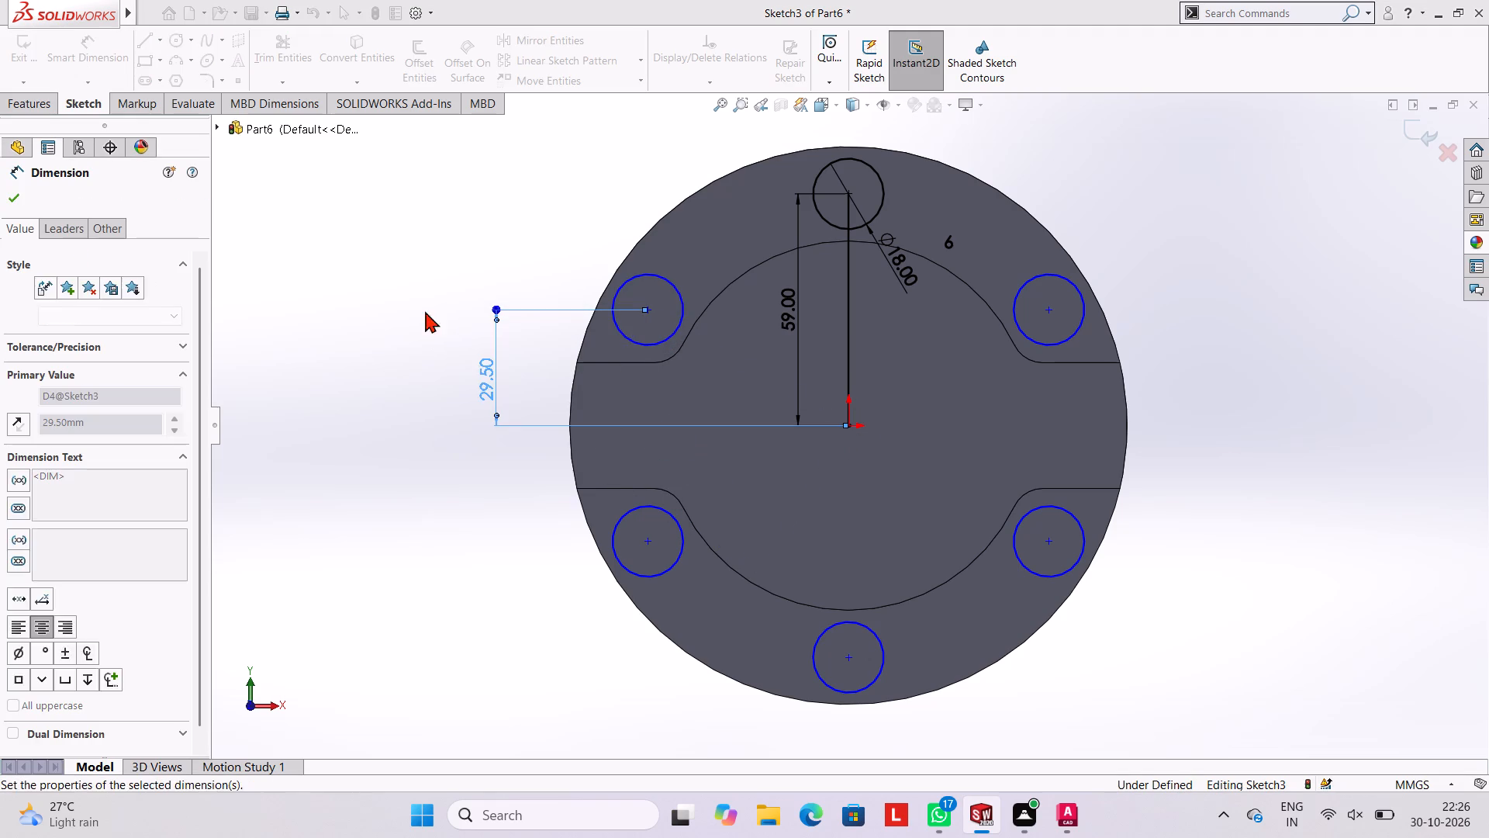
pyautogui.click(425, 311)
pyautogui.click(650, 311)
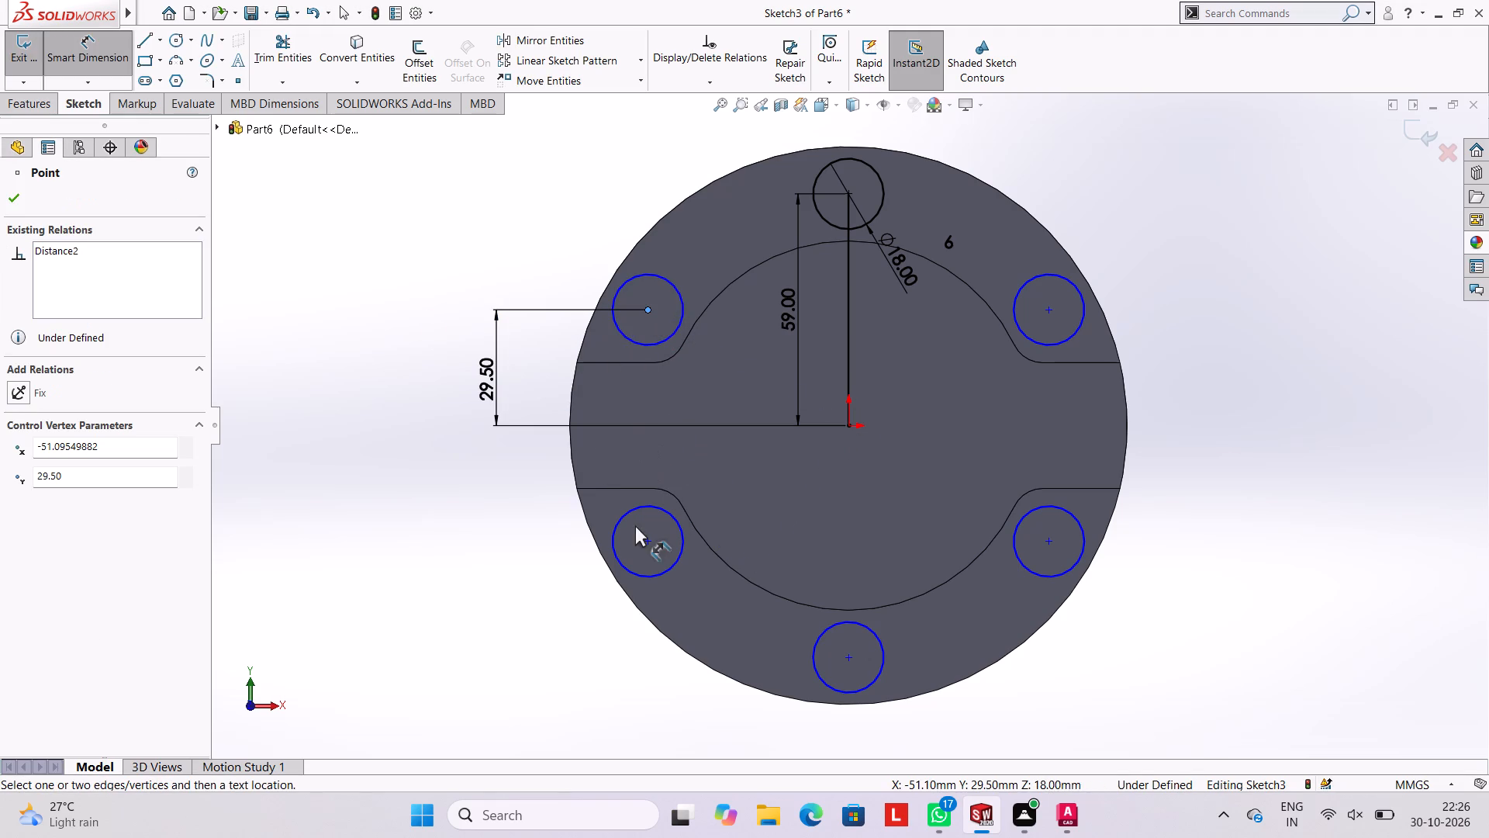
pyautogui.click(647, 540)
pyautogui.click(447, 467)
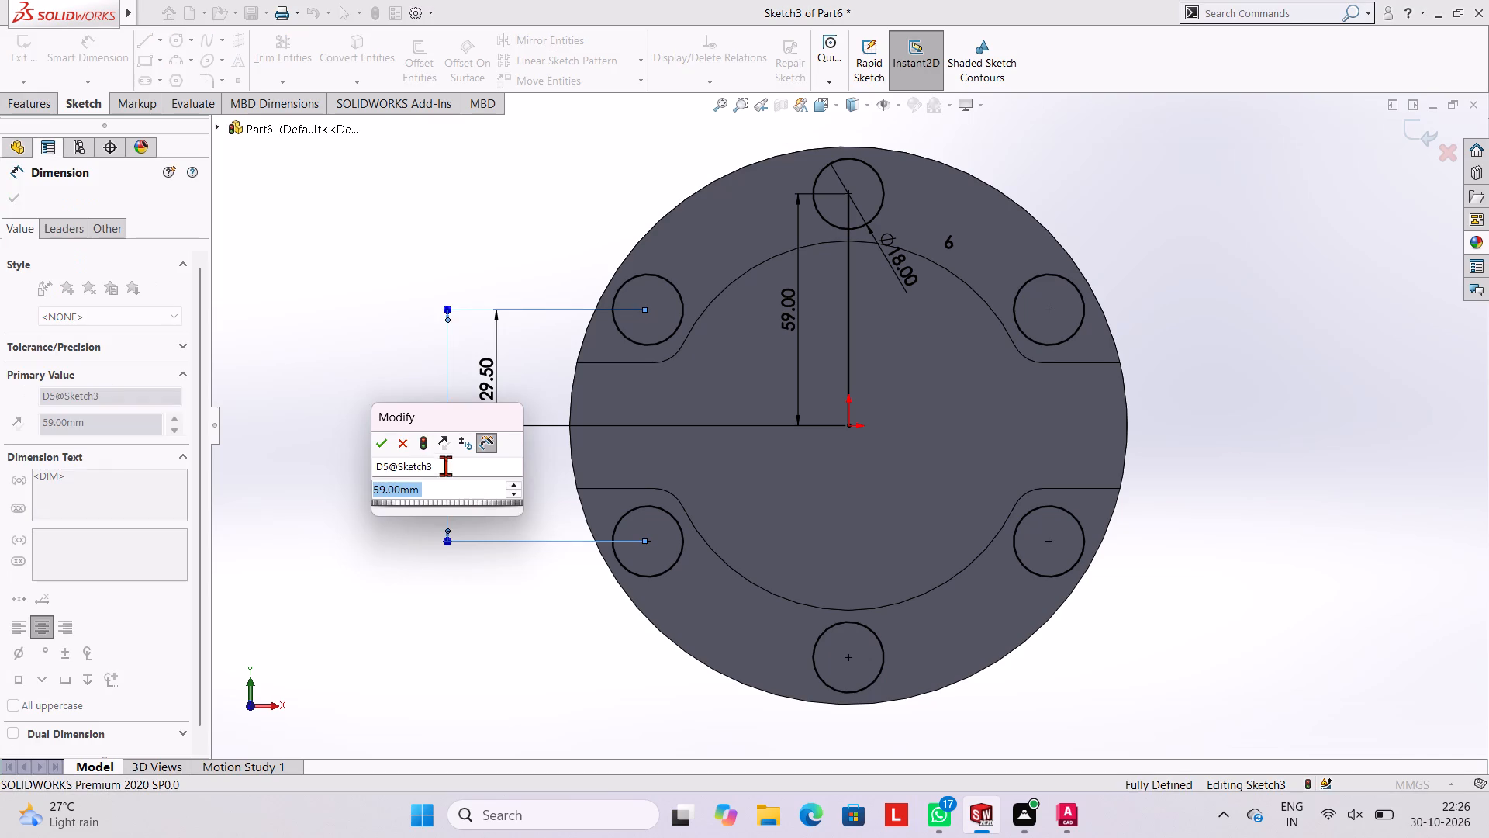
pyautogui.click(384, 439)
pyautogui.click(369, 375)
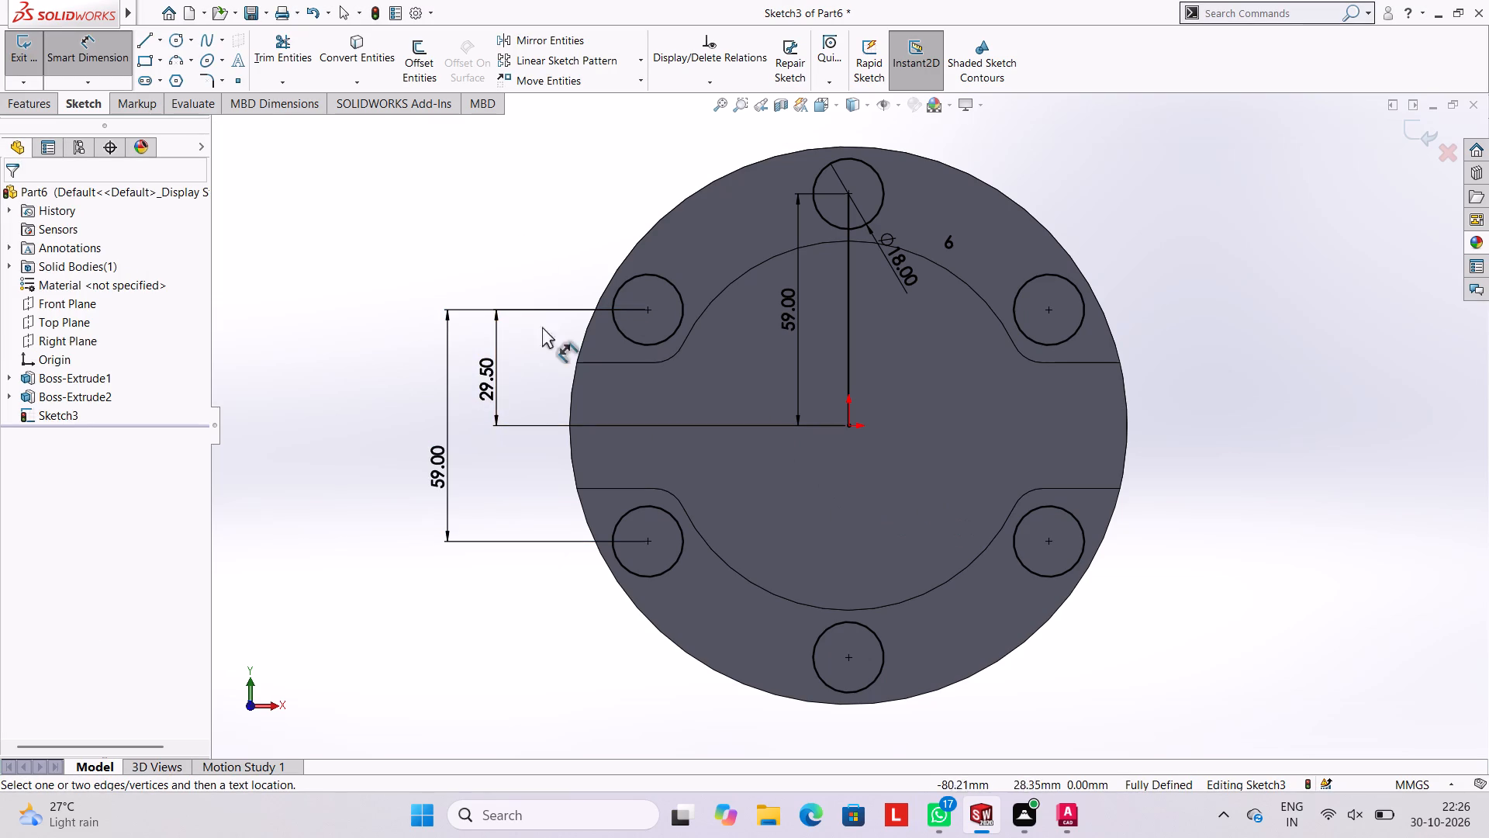
# Extrude-cut all six 18 mm circle regions to a blind depth of 11 mm.
pyautogui.click(26, 105)
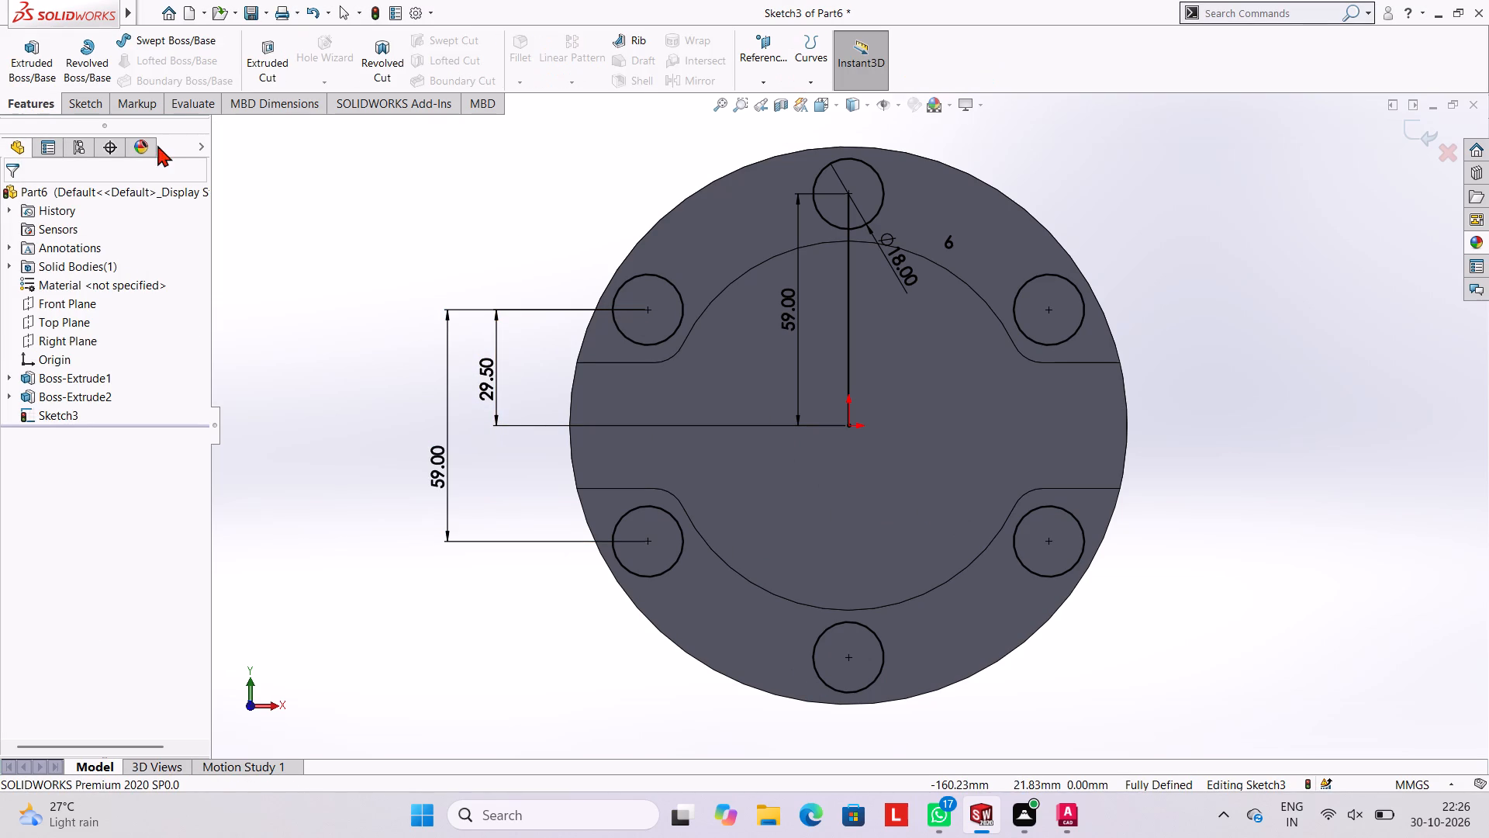
pyautogui.click(283, 54)
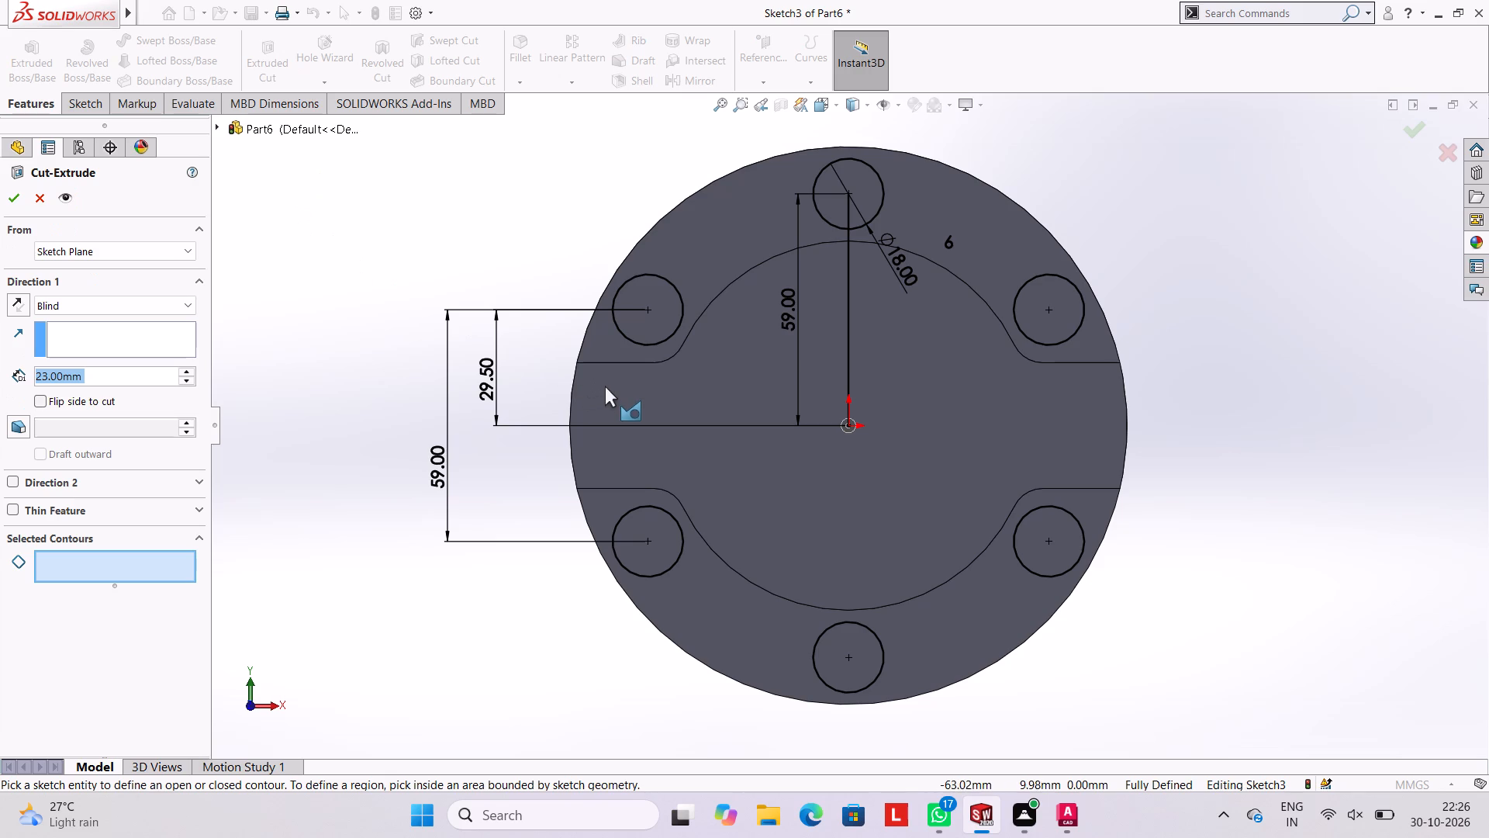
pyautogui.click(651, 330)
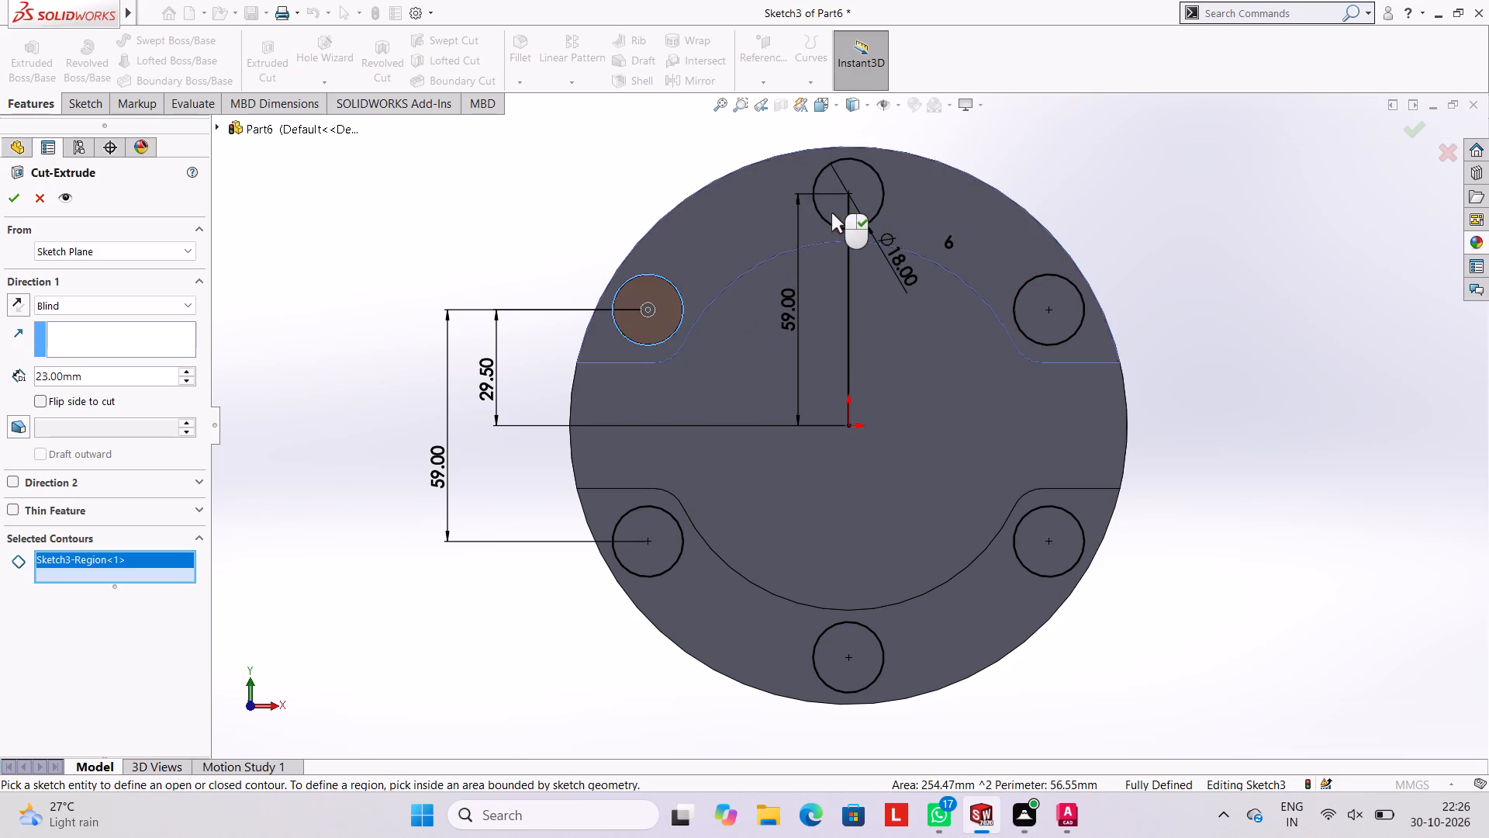
pyautogui.click(834, 208)
pyautogui.click(1036, 316)
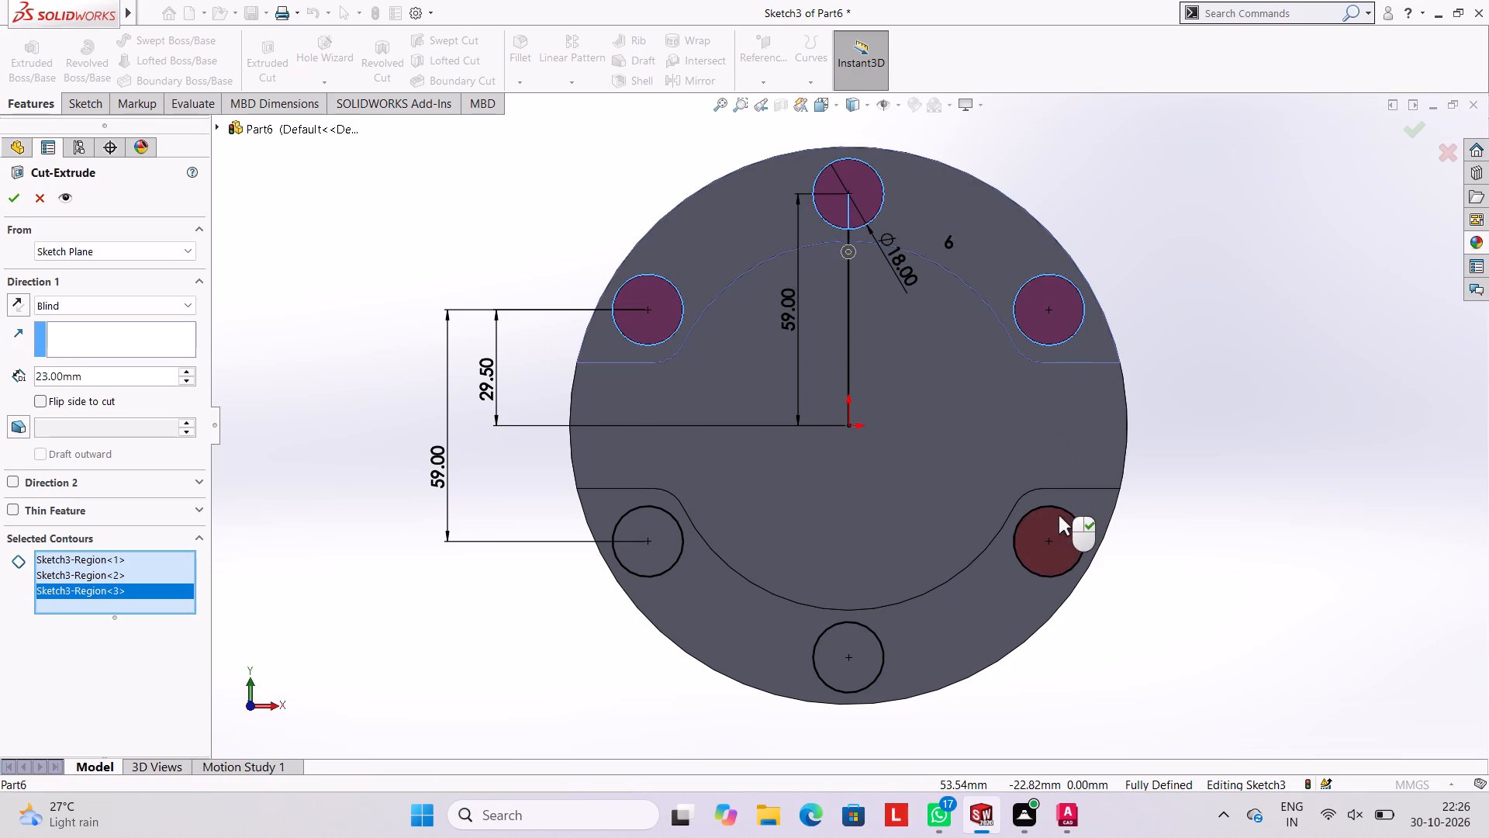
pyautogui.click(1059, 515)
pyautogui.click(863, 635)
pyautogui.click(634, 536)
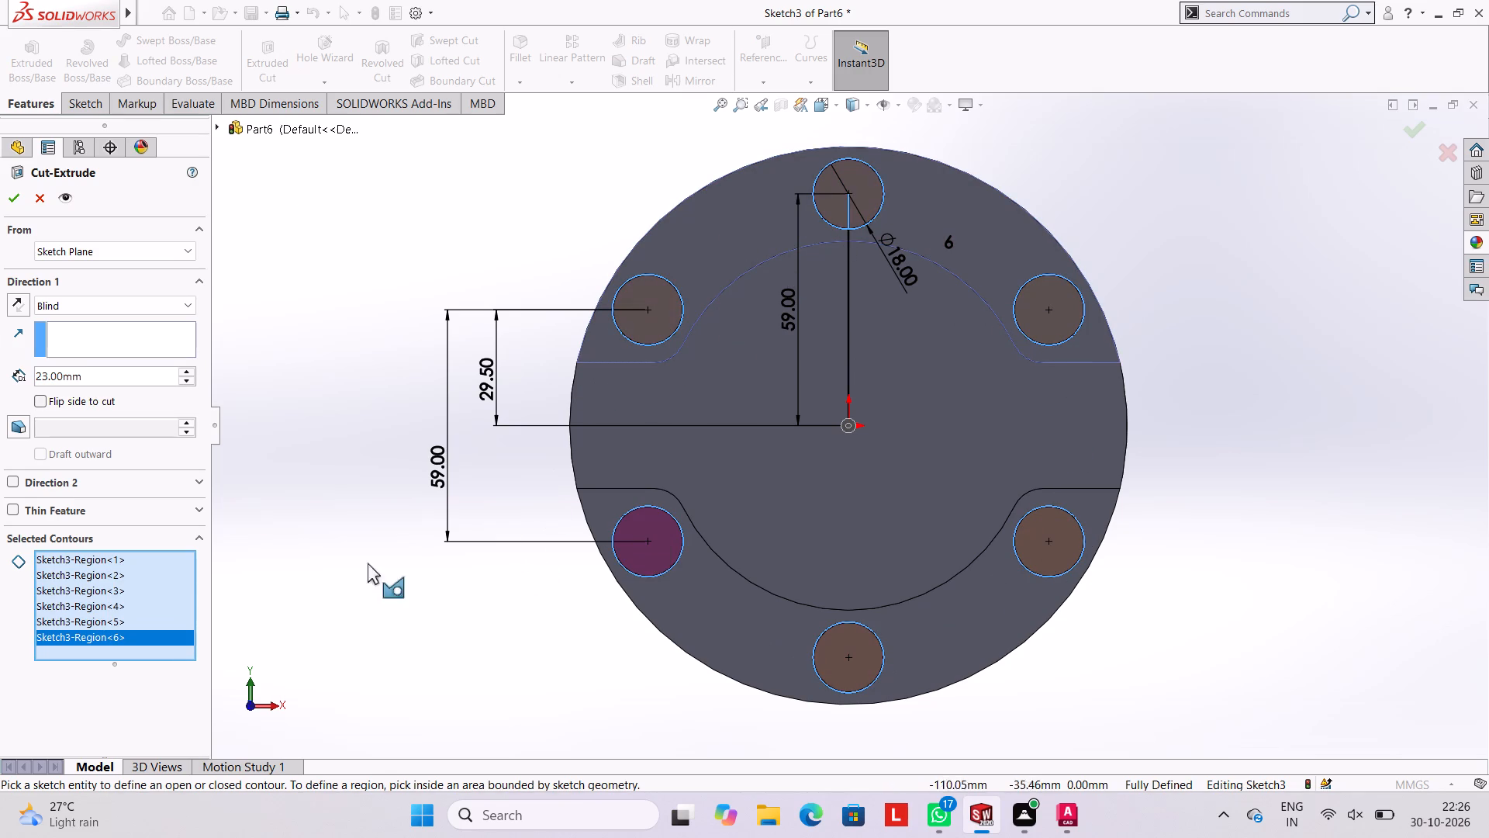
pyautogui.moveTo(121, 368); pyautogui.dragTo(132, 374)
pyautogui.click(126, 377)
pyautogui.press('BackSpace')
pyautogui.press('BackSpace')
pyautogui.press('BackSpace')
pyautogui.press('BackSpace')
pyautogui.press('BackSpace')
pyautogui.press('BackSpace')
pyautogui.press('BackSpace')
pyautogui.press('BackSpace')
pyautogui.press('BackSpace')
pyautogui.press('BackSpace')
pyautogui.press('BackSpace')
pyautogui.press('BackSpace')
pyautogui.press('BackSpace')
pyautogui.press('BackSpace')
pyautogui.press('BackSpace')
pyautogui.write('11')
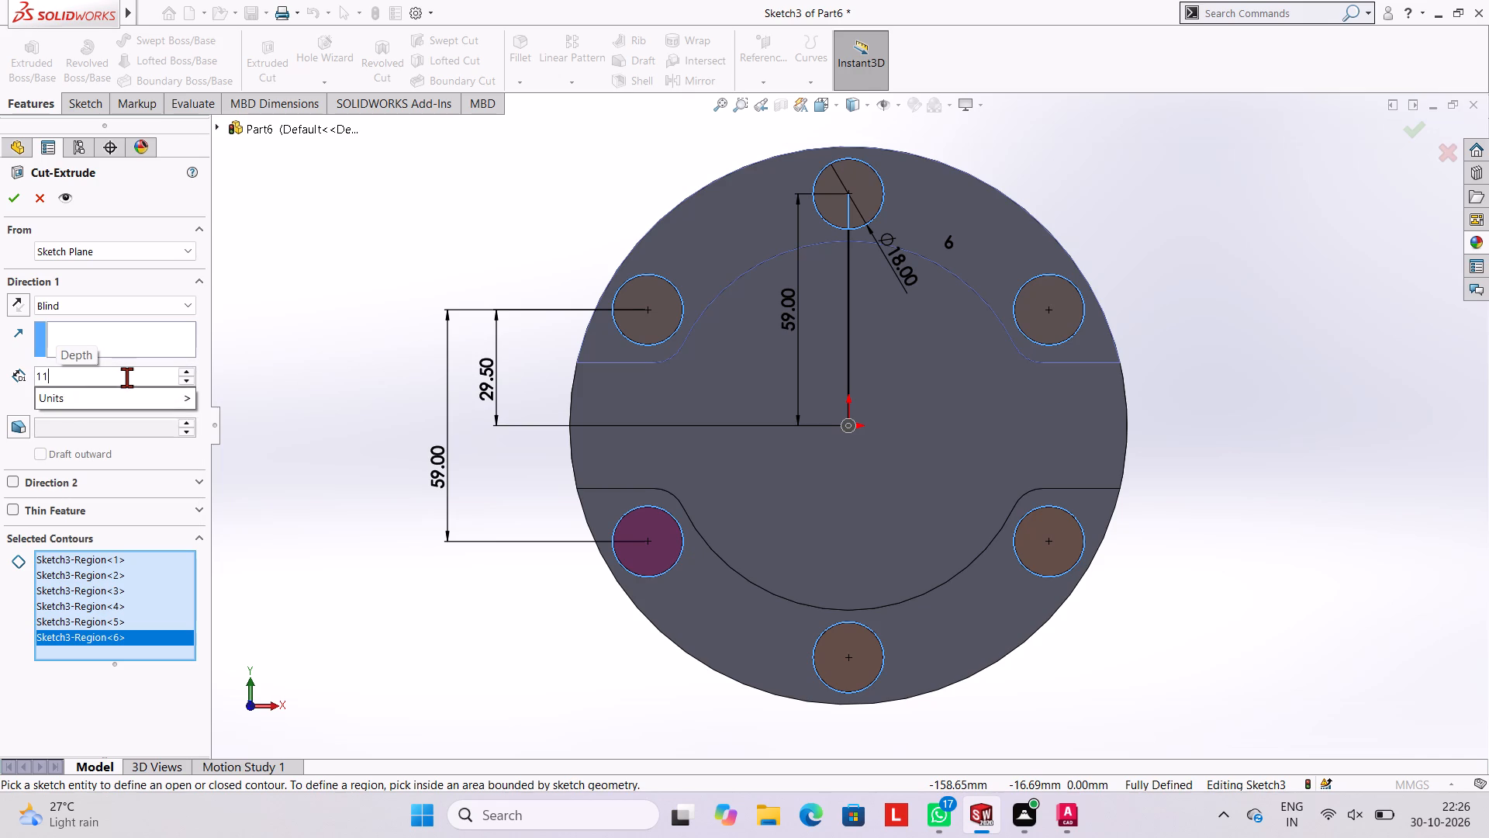
pyautogui.press('Return')
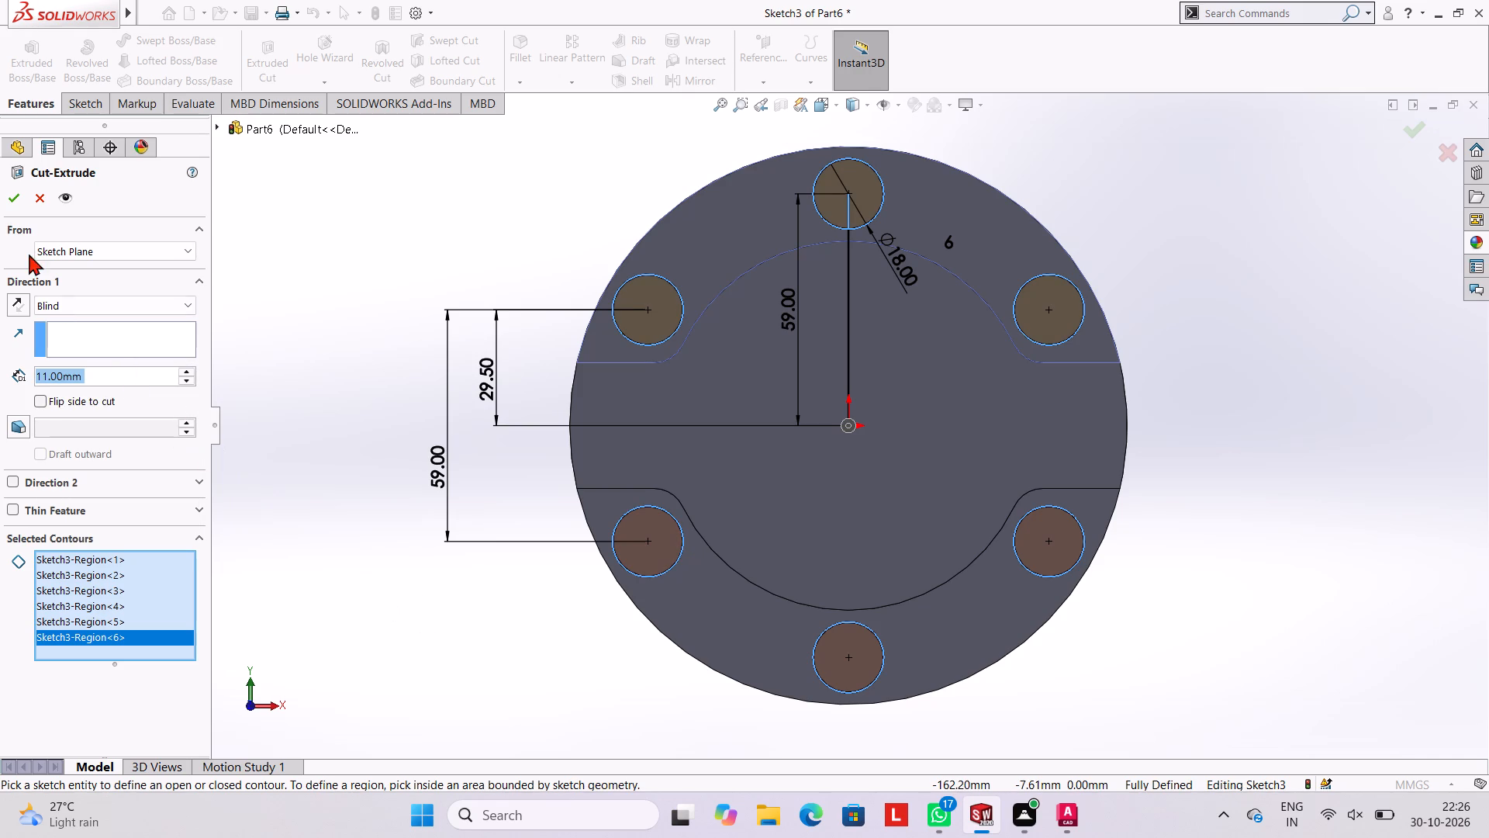
pyautogui.click(19, 206)
pyautogui.click(287, 234)
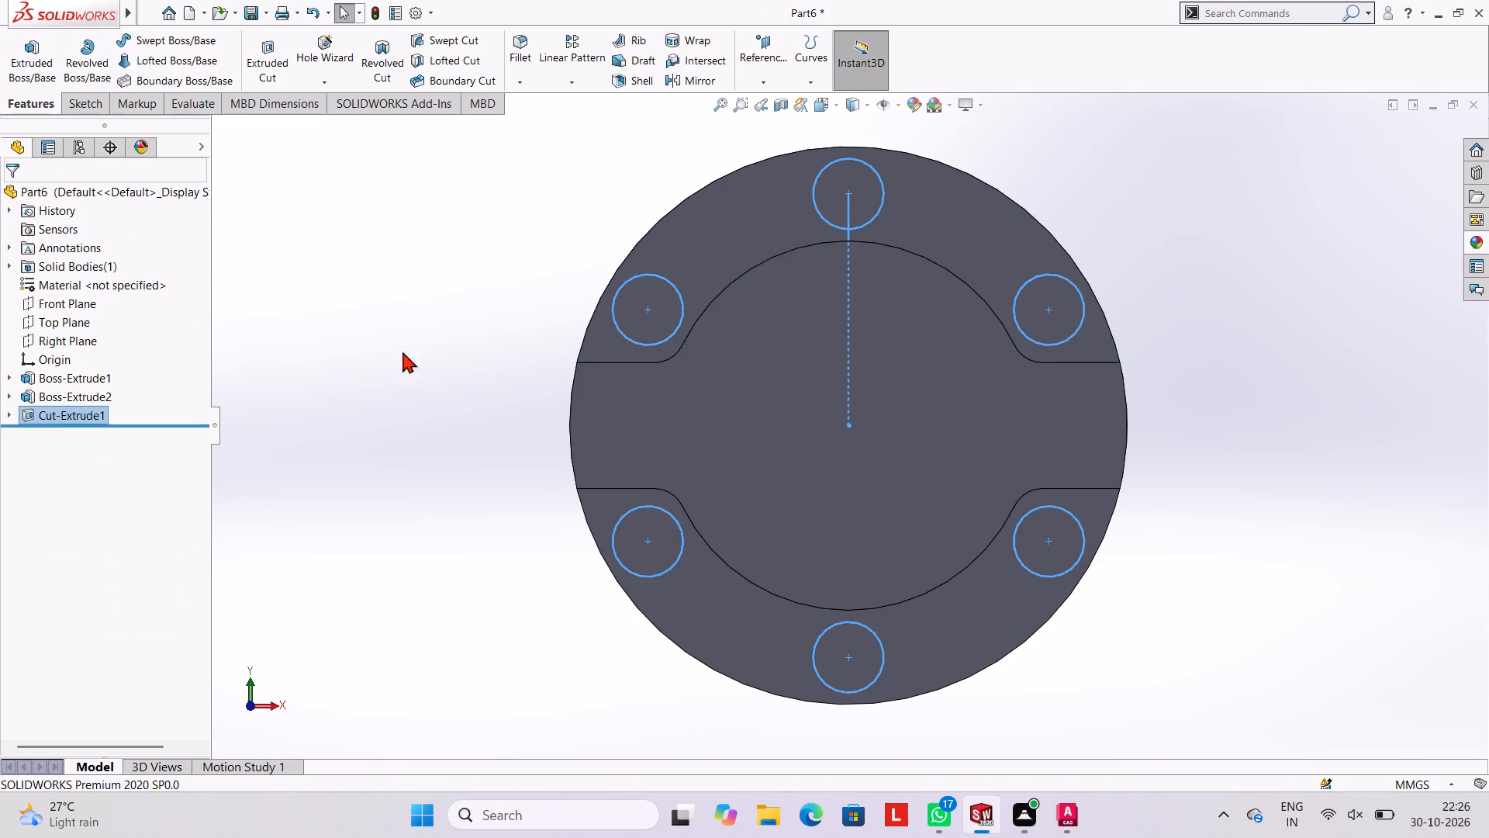
# Open a new sketch on the disc's upper step face around the 18 mm holes, viewed normal to it.
pyautogui.moveTo(1052, 545); pyautogui.dragTo(1031, 340, button='middle')
pyautogui.scroll(1, 1108, 518)
pyautogui.moveTo(1109, 518); pyautogui.dragTo(1144, 583, button='middle')
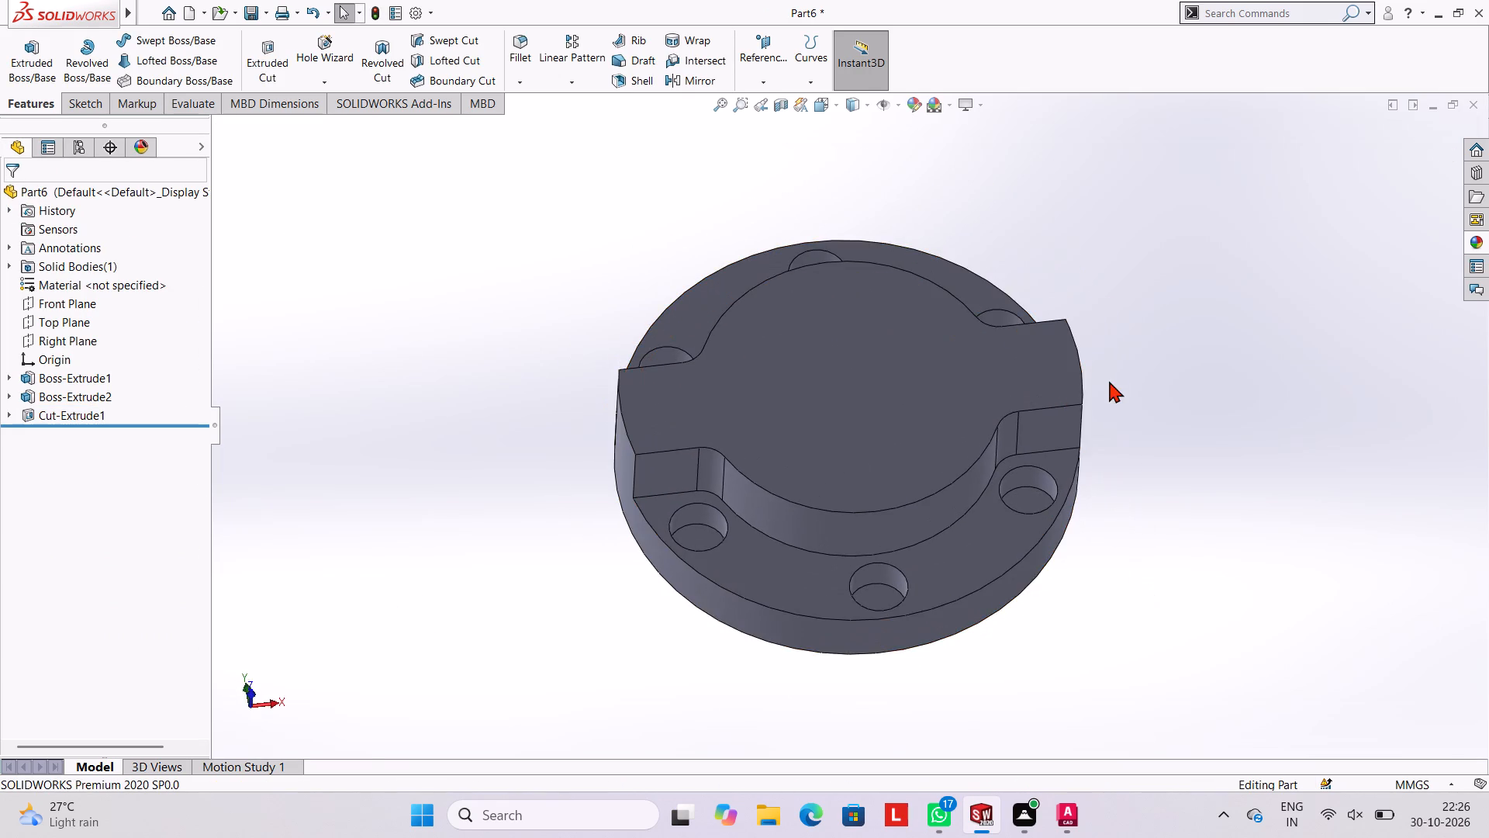
pyautogui.moveTo(1111, 372); pyautogui.dragTo(1106, 444, button='middle')
pyautogui.moveTo(998, 330); pyautogui.dragTo(1017, 395, button='middle')
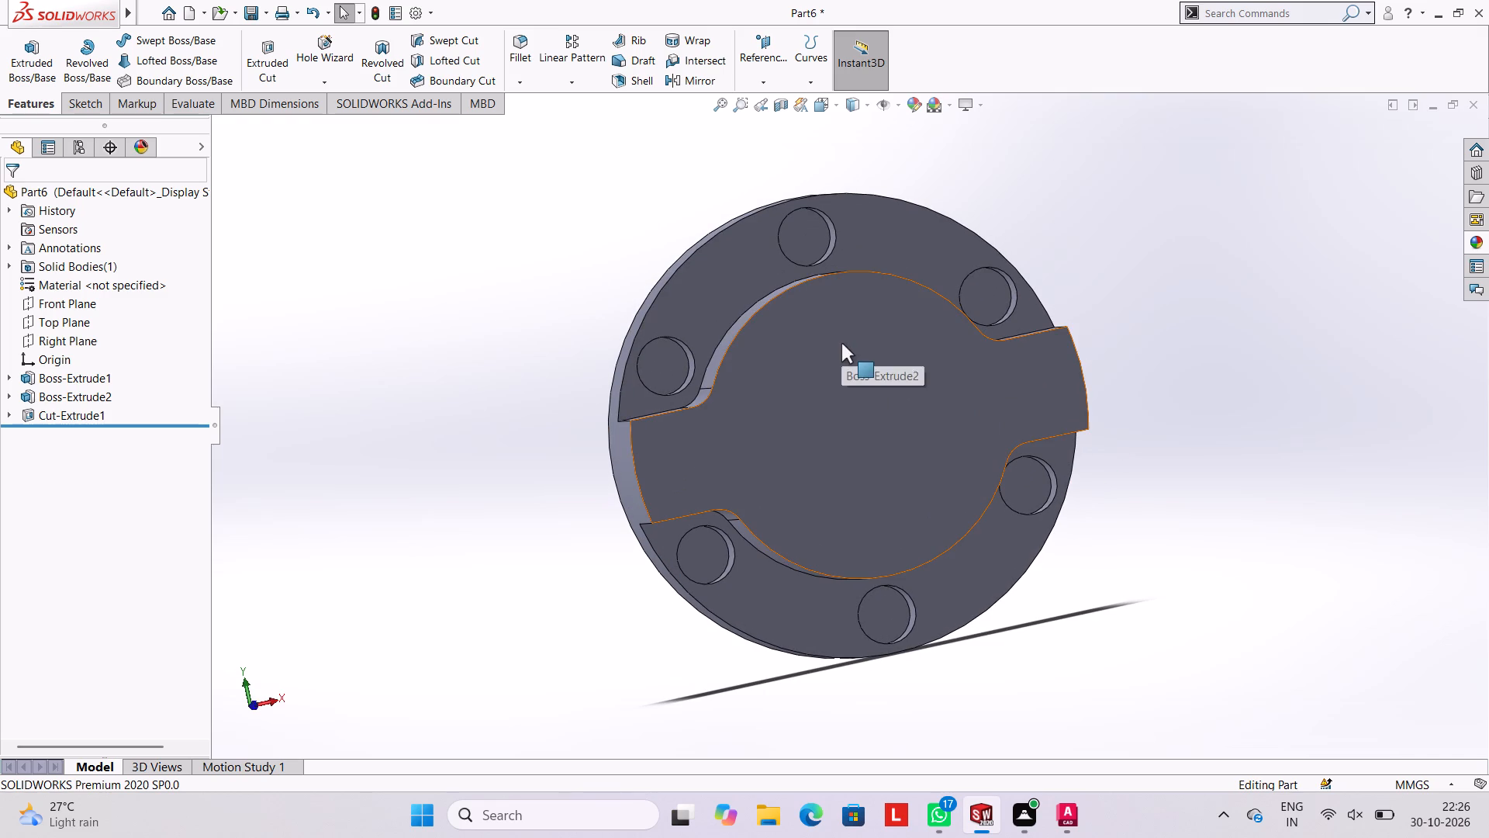
pyautogui.click(758, 261)
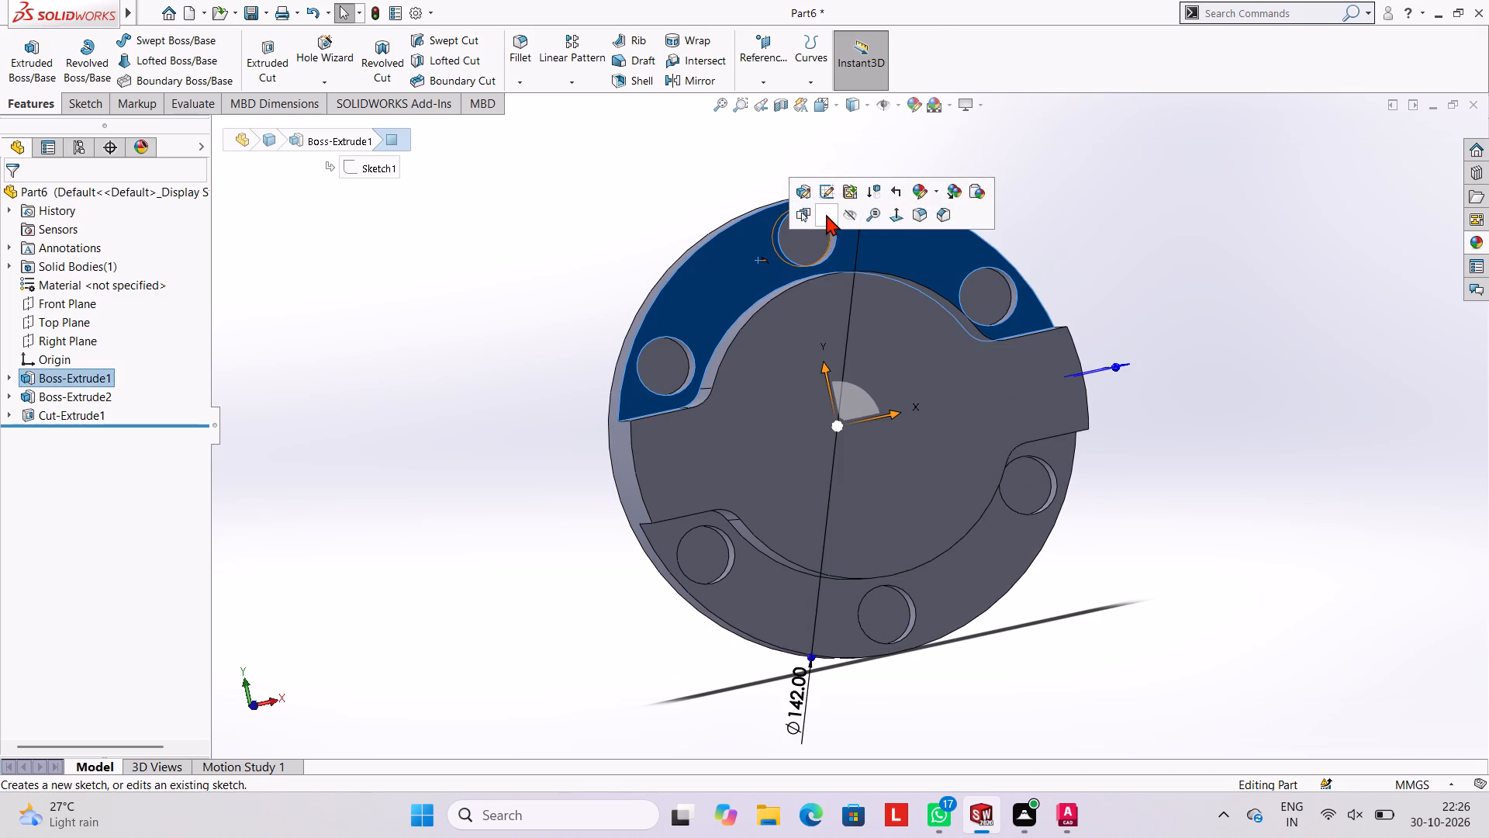
pyautogui.click(826, 214)
pyautogui.hotkey('ctrl', '8')
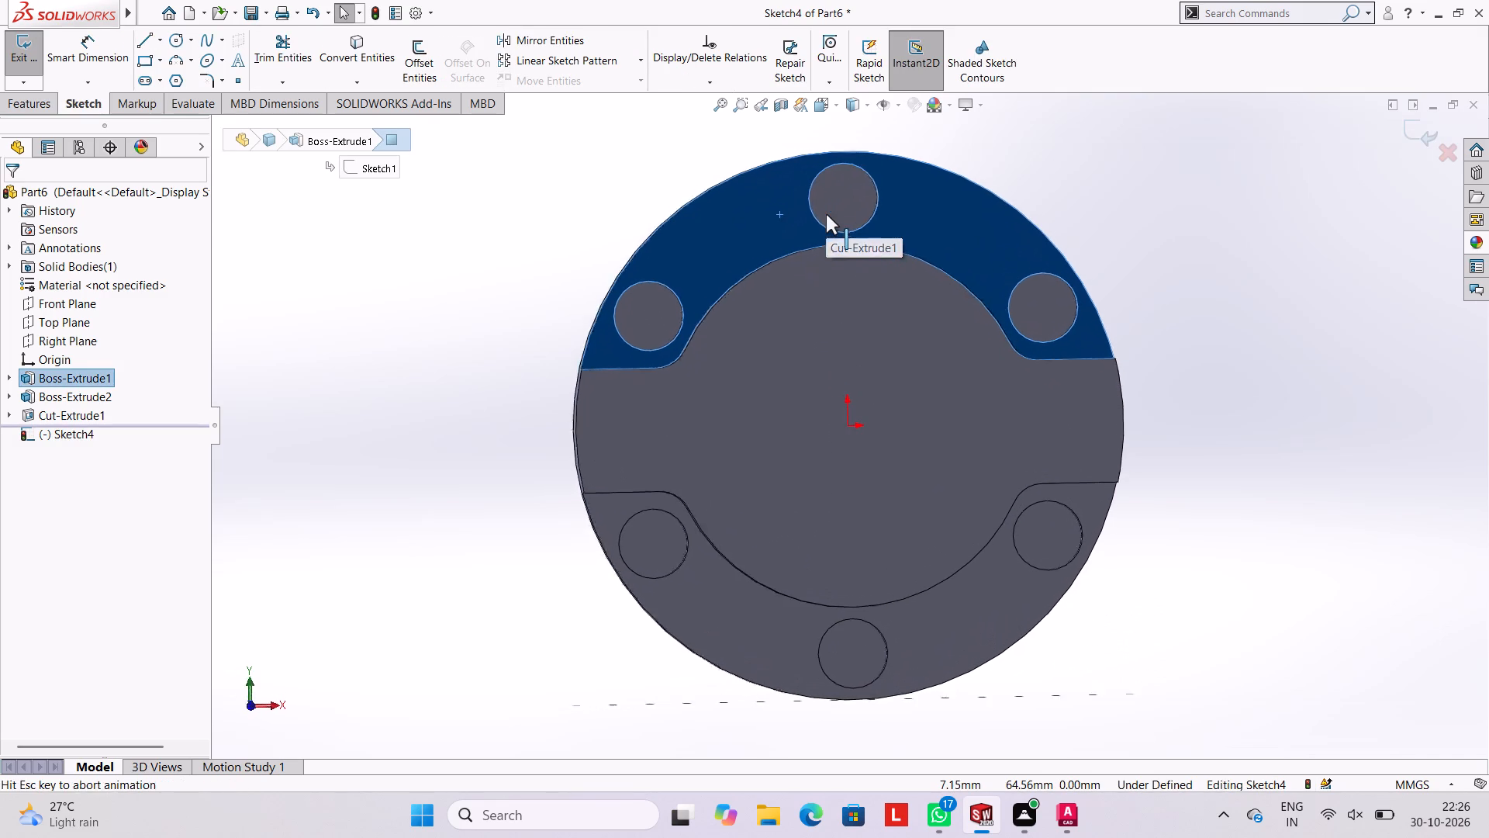
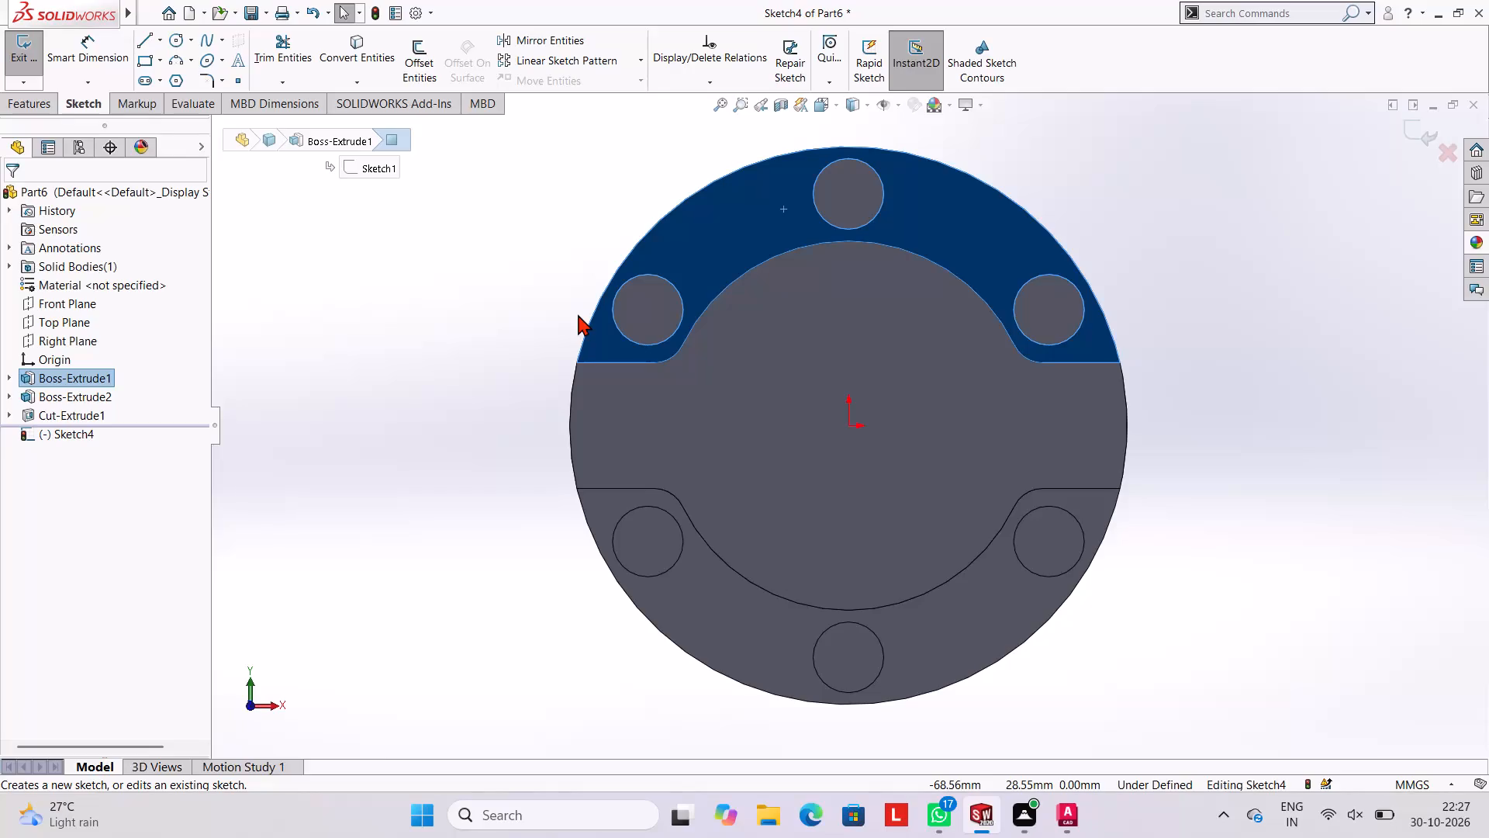
# Sketch an 11 mm diameter circle concentric with the topmost 18 mm hole.
pyautogui.click(179, 40)
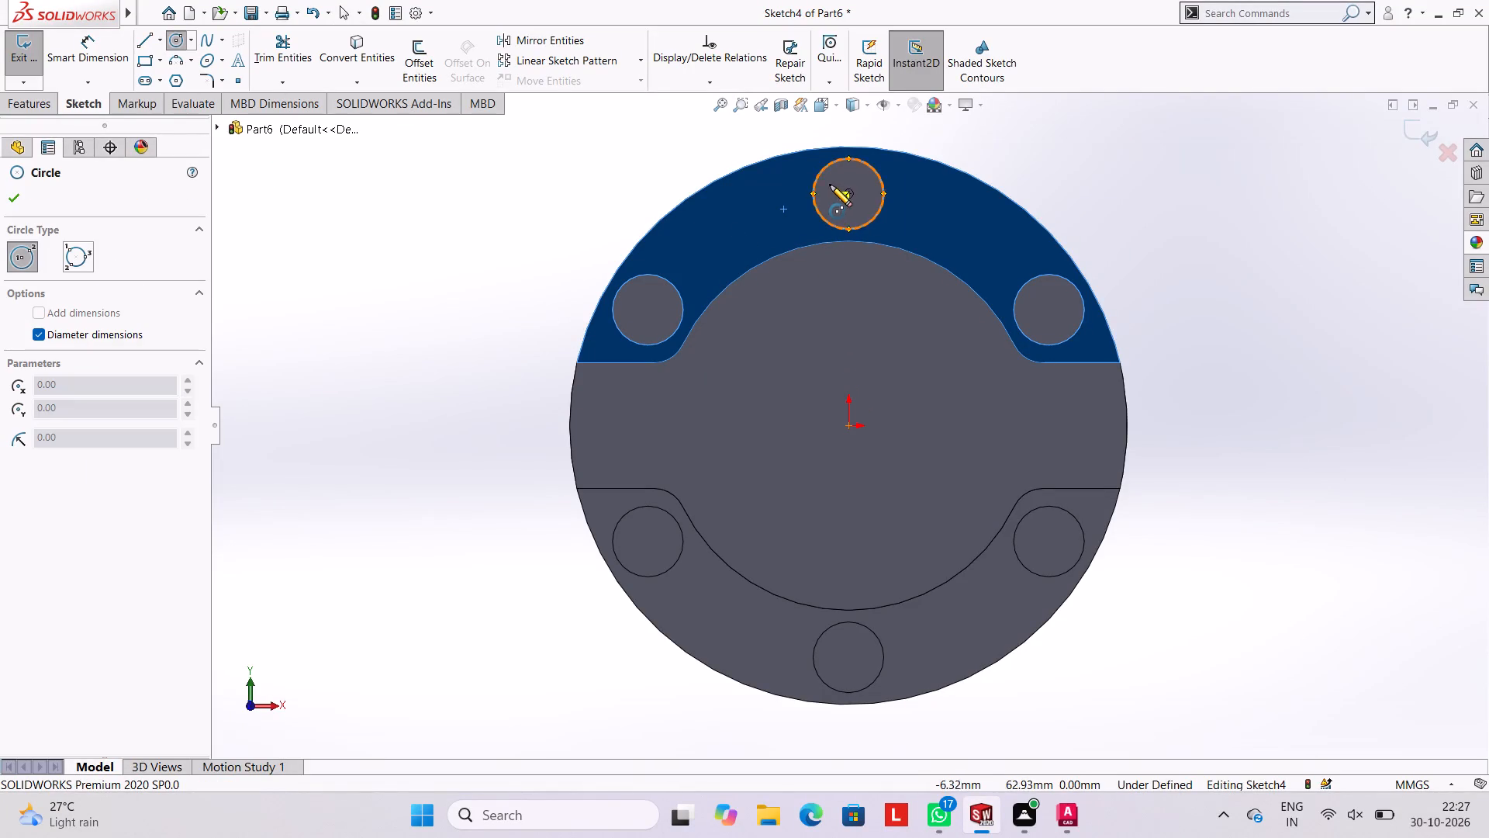
pyautogui.click(849, 196)
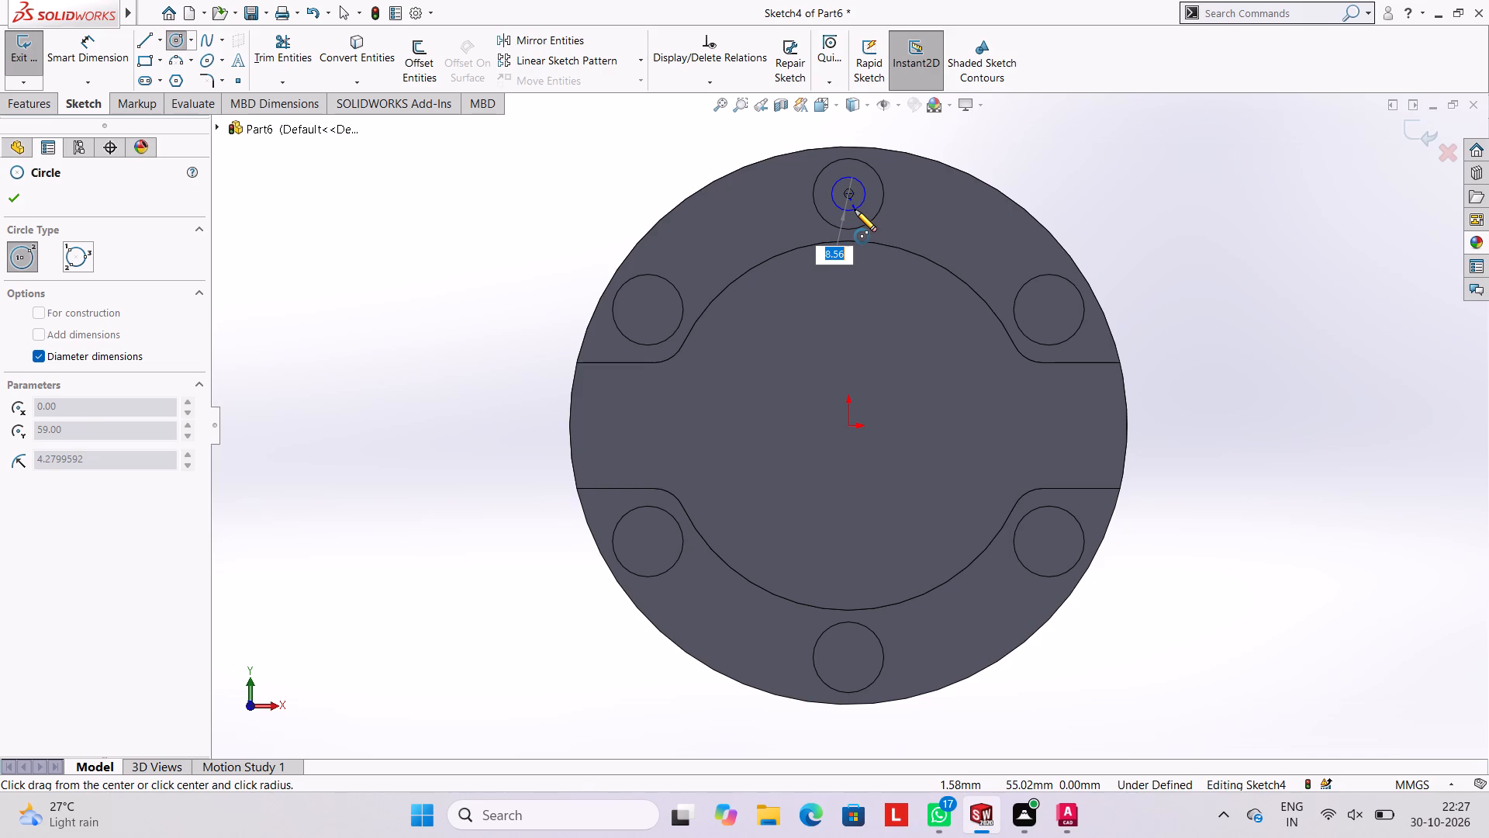
pyautogui.write('11')
pyautogui.press('Return')
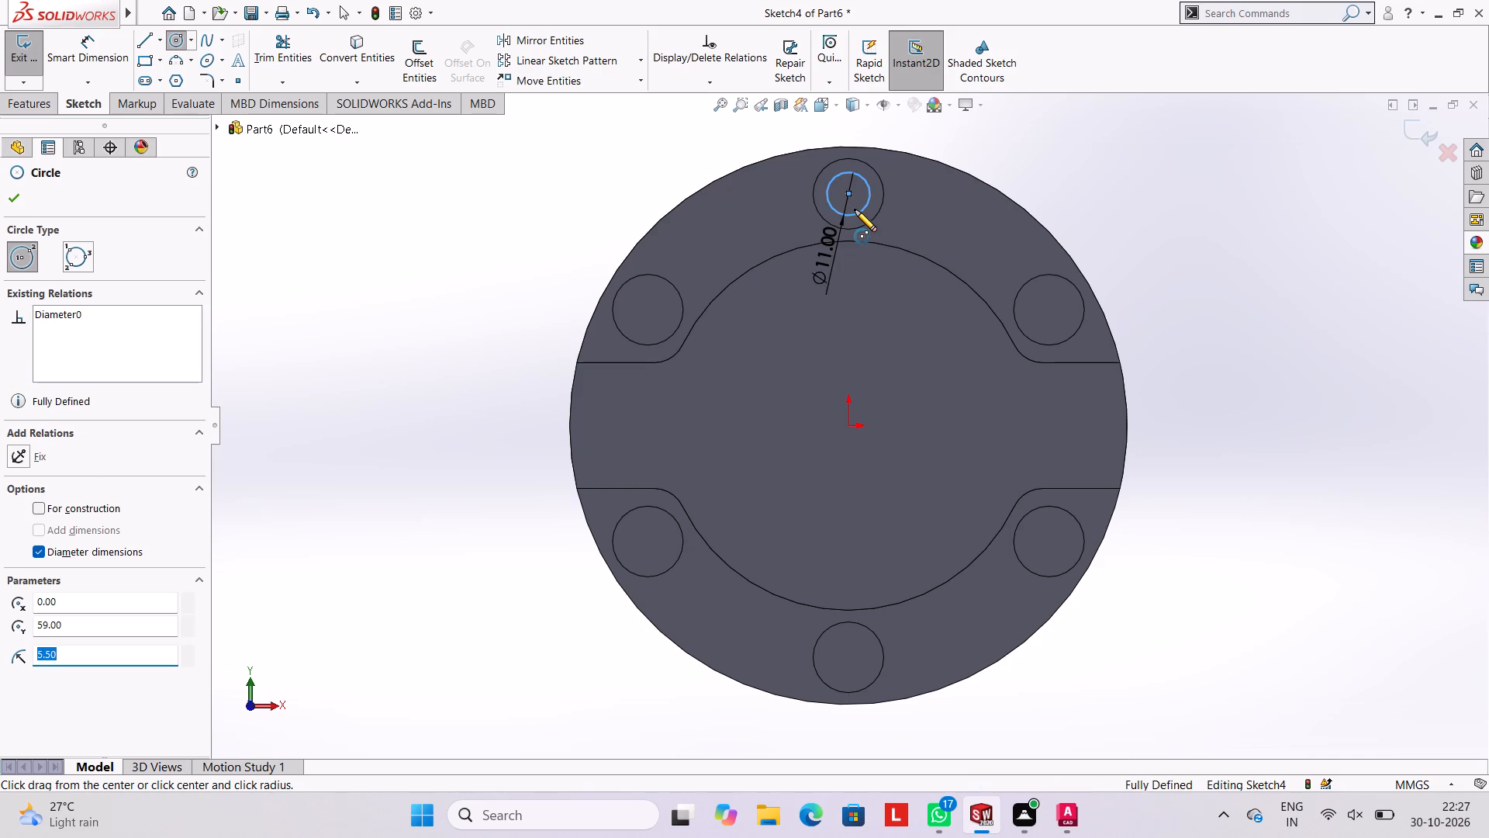
pyautogui.press('Escape')
pyautogui.press('Escape')
pyautogui.press('Escape')
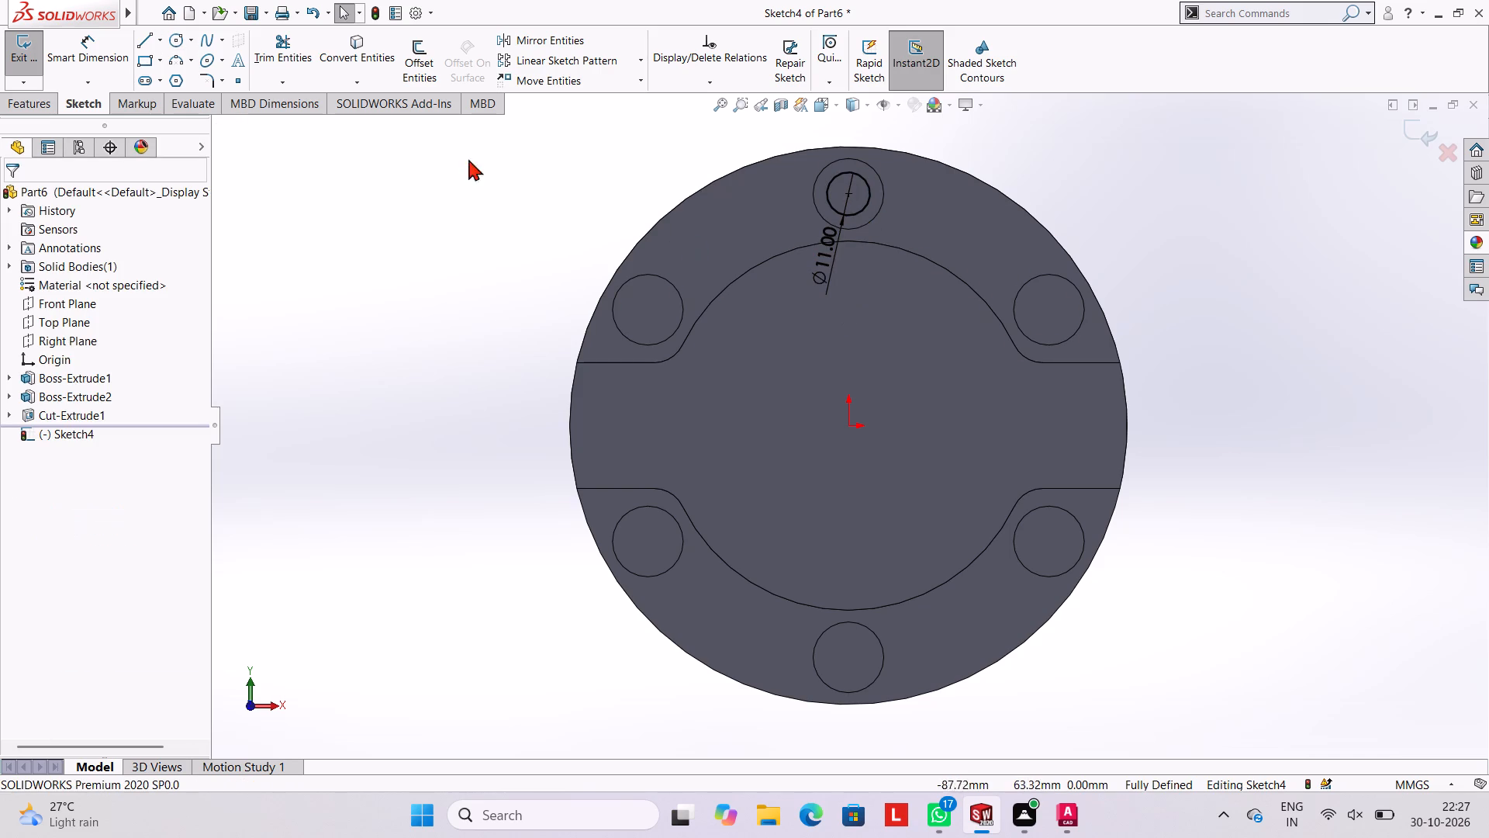
# Circular-pattern the 11 mm circle about the origin as 6 equally spaced instances over 360 degrees.
pyautogui.click(869, 204)
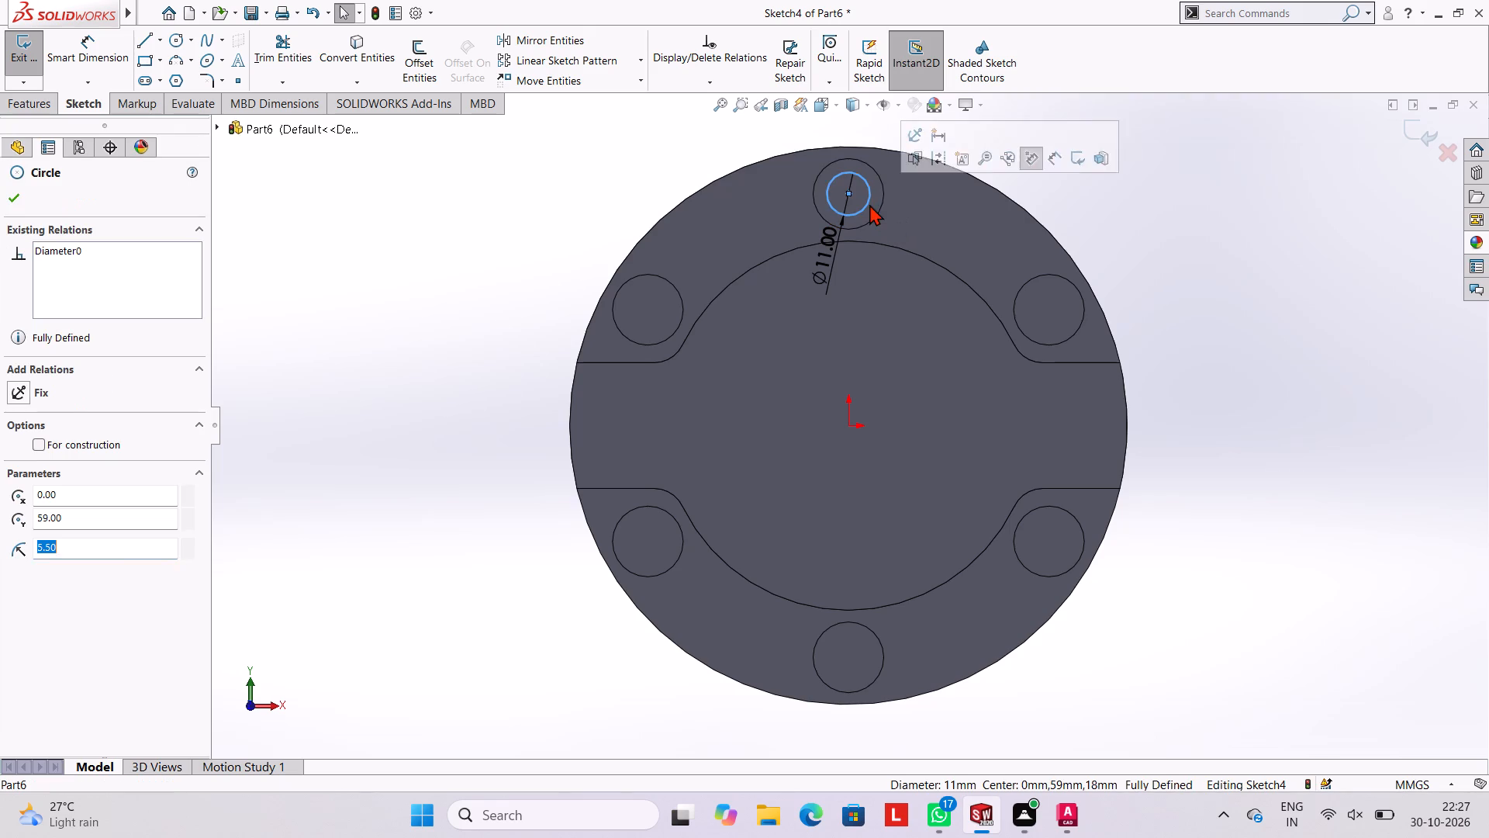
pyautogui.click(641, 59)
pyautogui.click(627, 97)
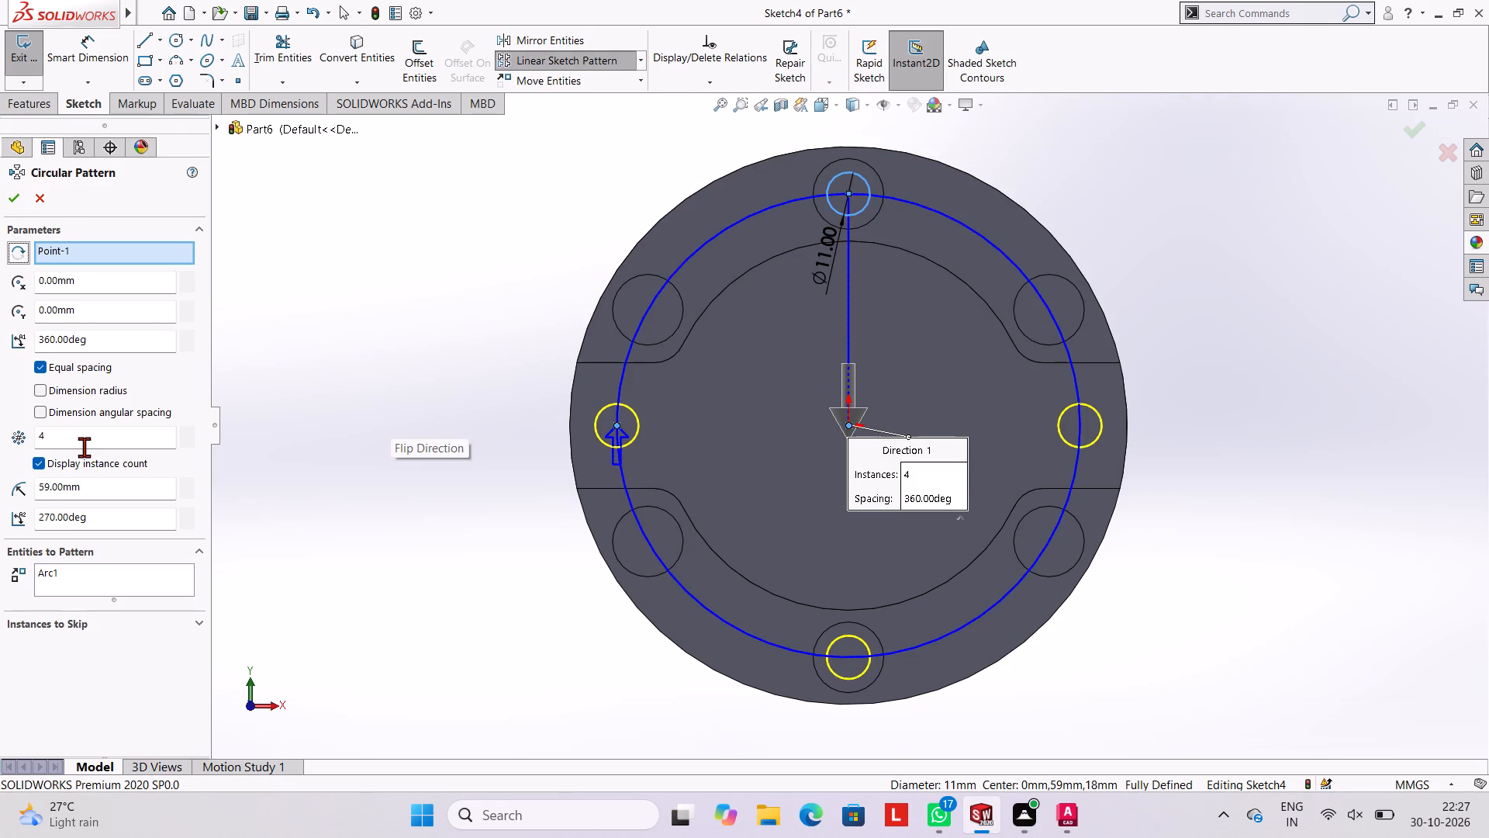
pyautogui.click(84, 447)
pyautogui.press('BackSpace')
pyautogui.press('6')
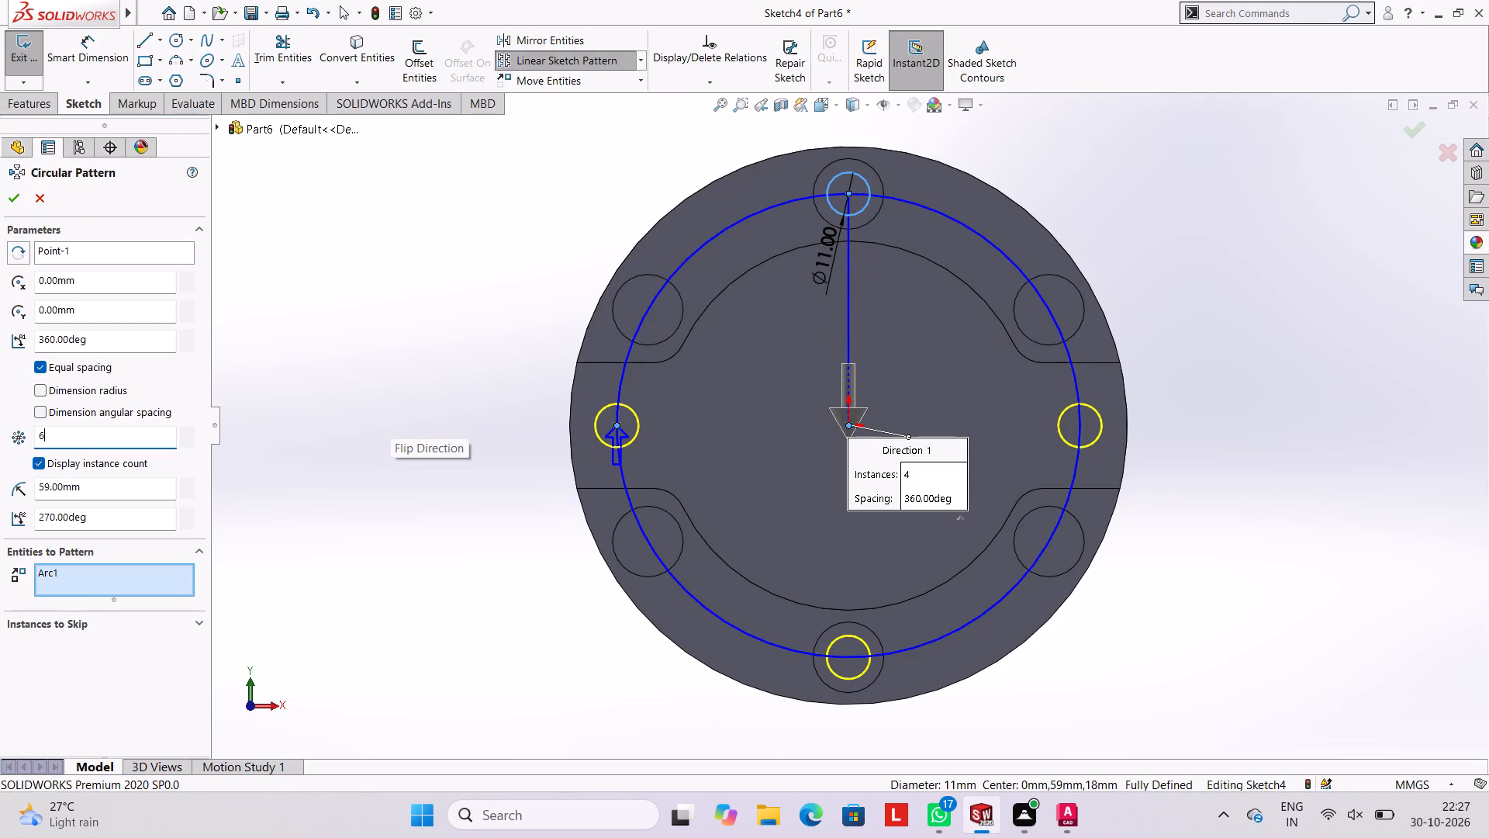
pyautogui.press('Return')
pyautogui.click(17, 190)
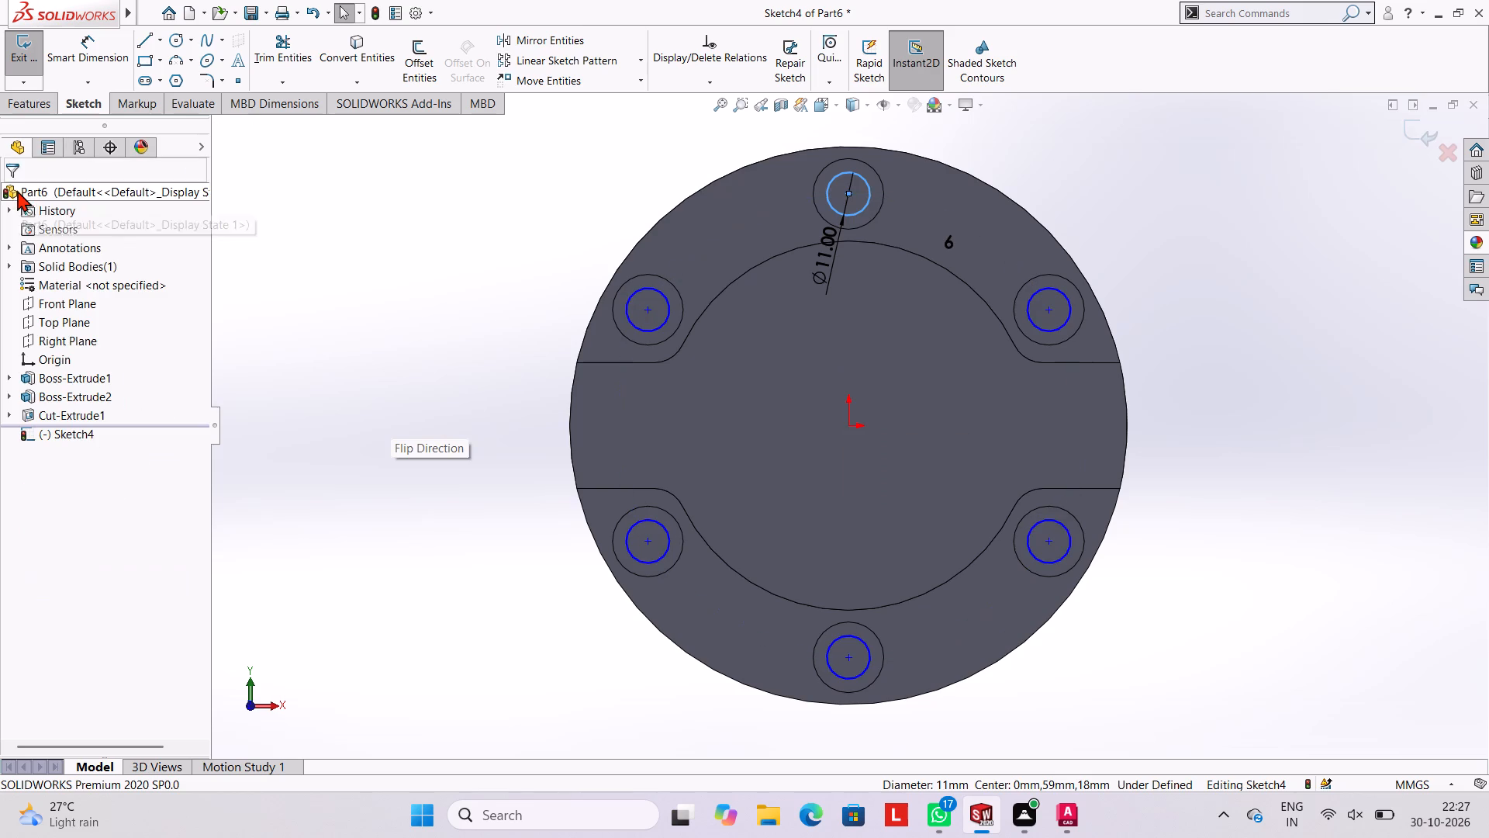
pyautogui.click(294, 237)
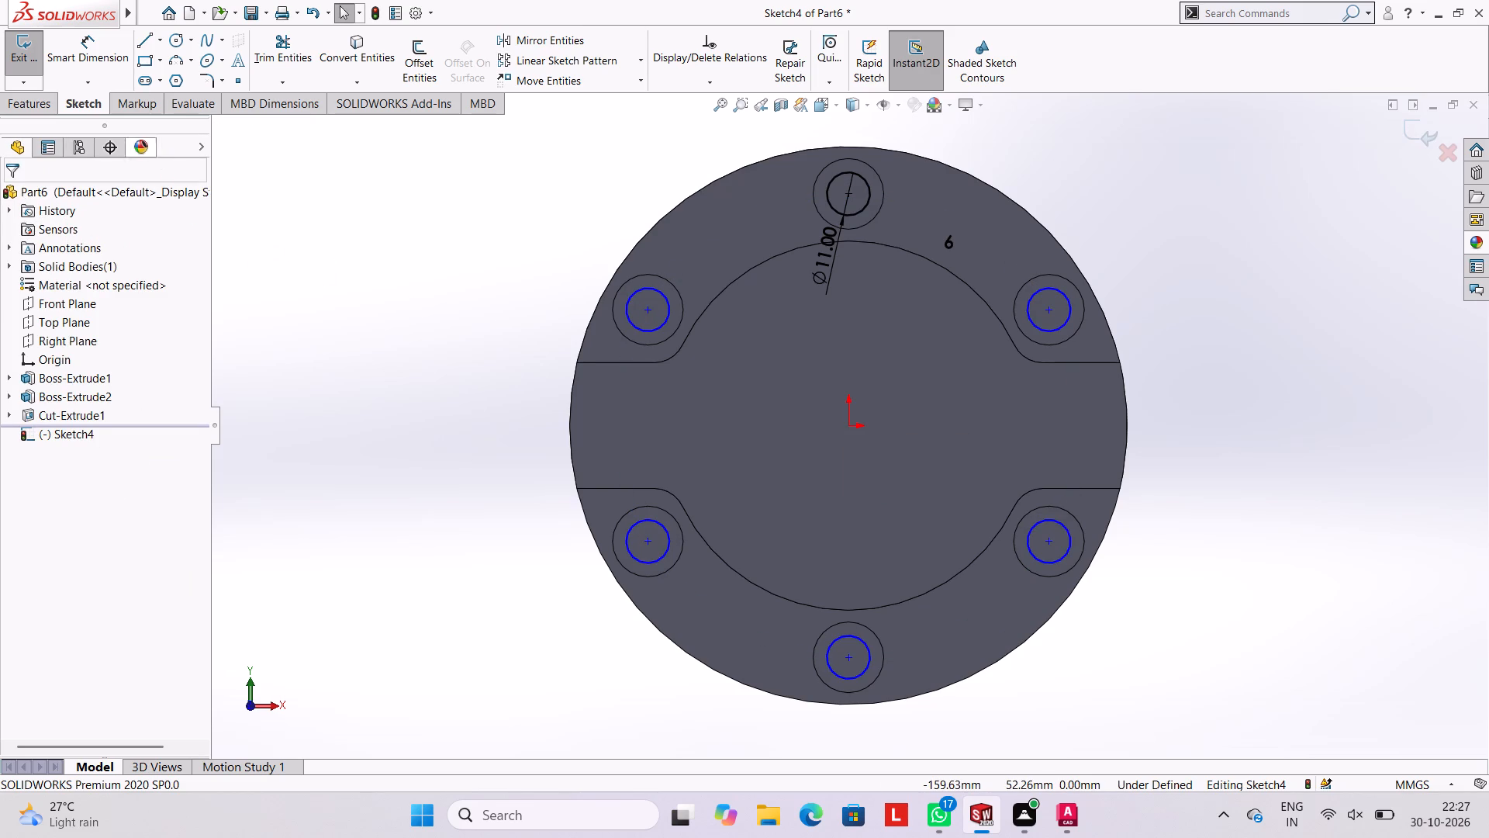
# Dimension the vertical distance between the upper-left patterned circle's centre and the topmost circle's centre.
pyautogui.click(102, 49)
pyautogui.click(651, 309)
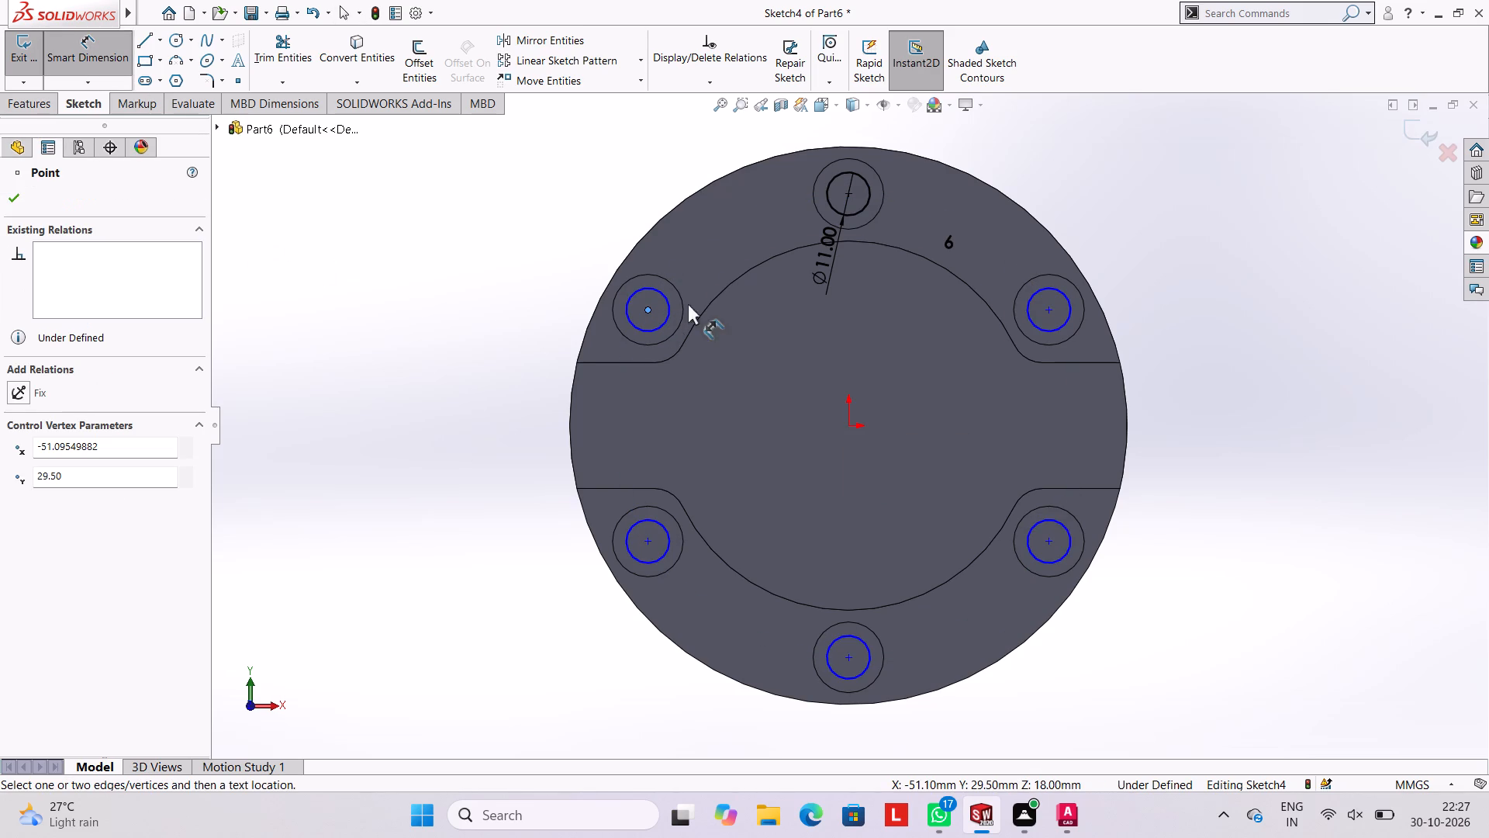
pyautogui.click(846, 194)
pyautogui.click(510, 216)
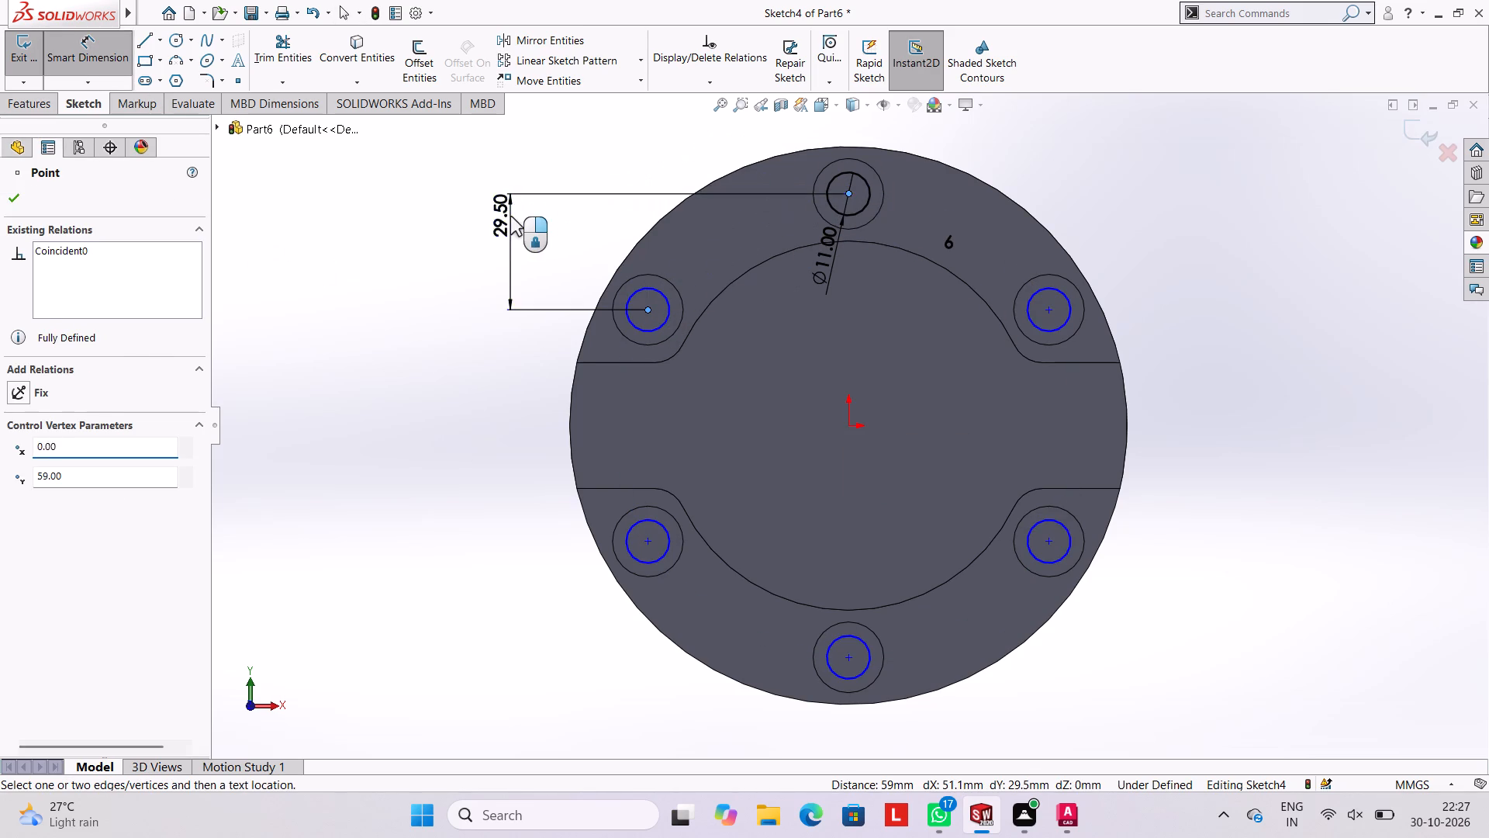
pyautogui.click(446, 194)
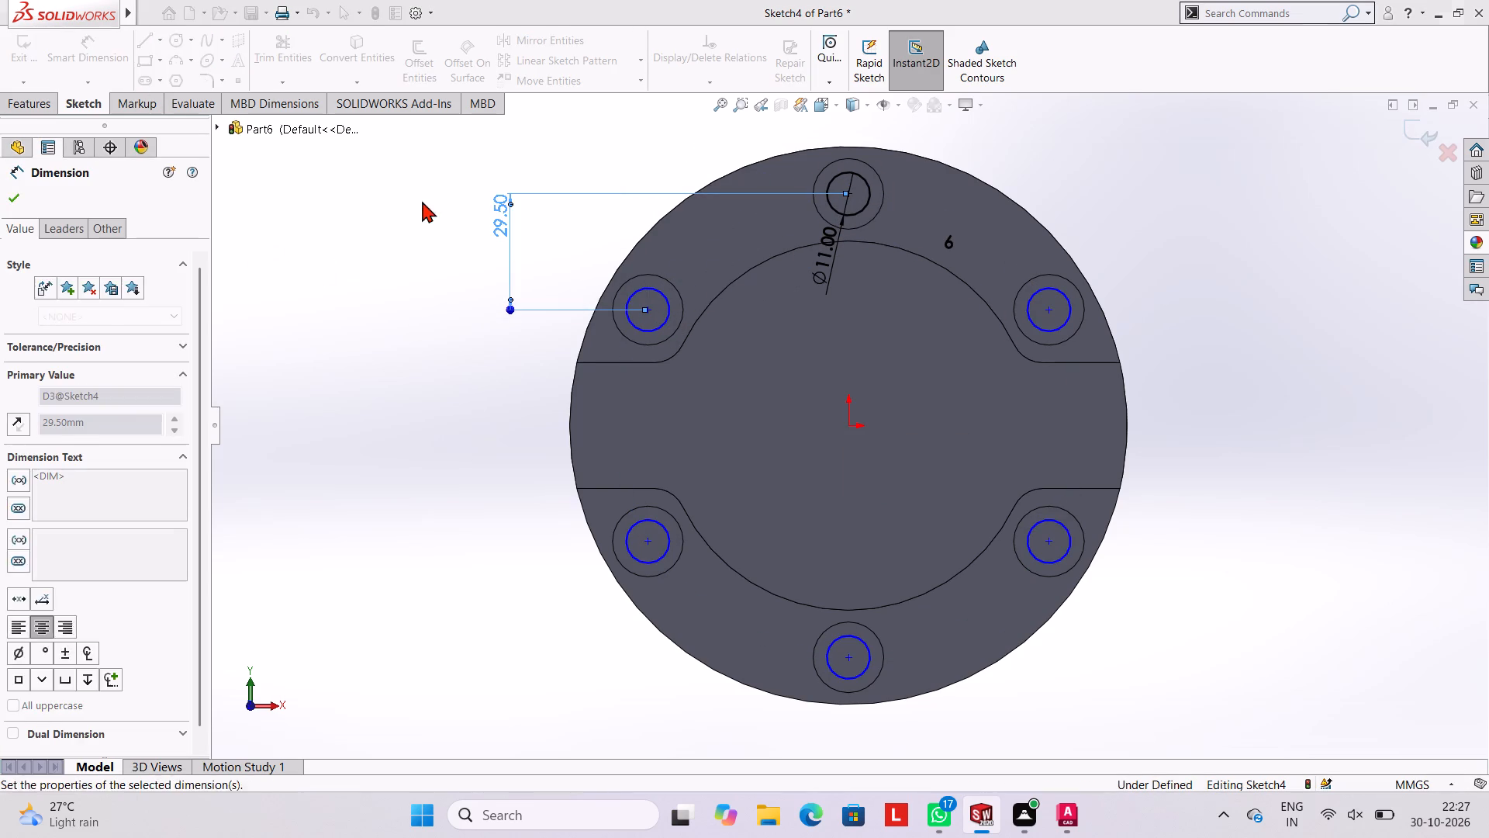
pyautogui.click(422, 201)
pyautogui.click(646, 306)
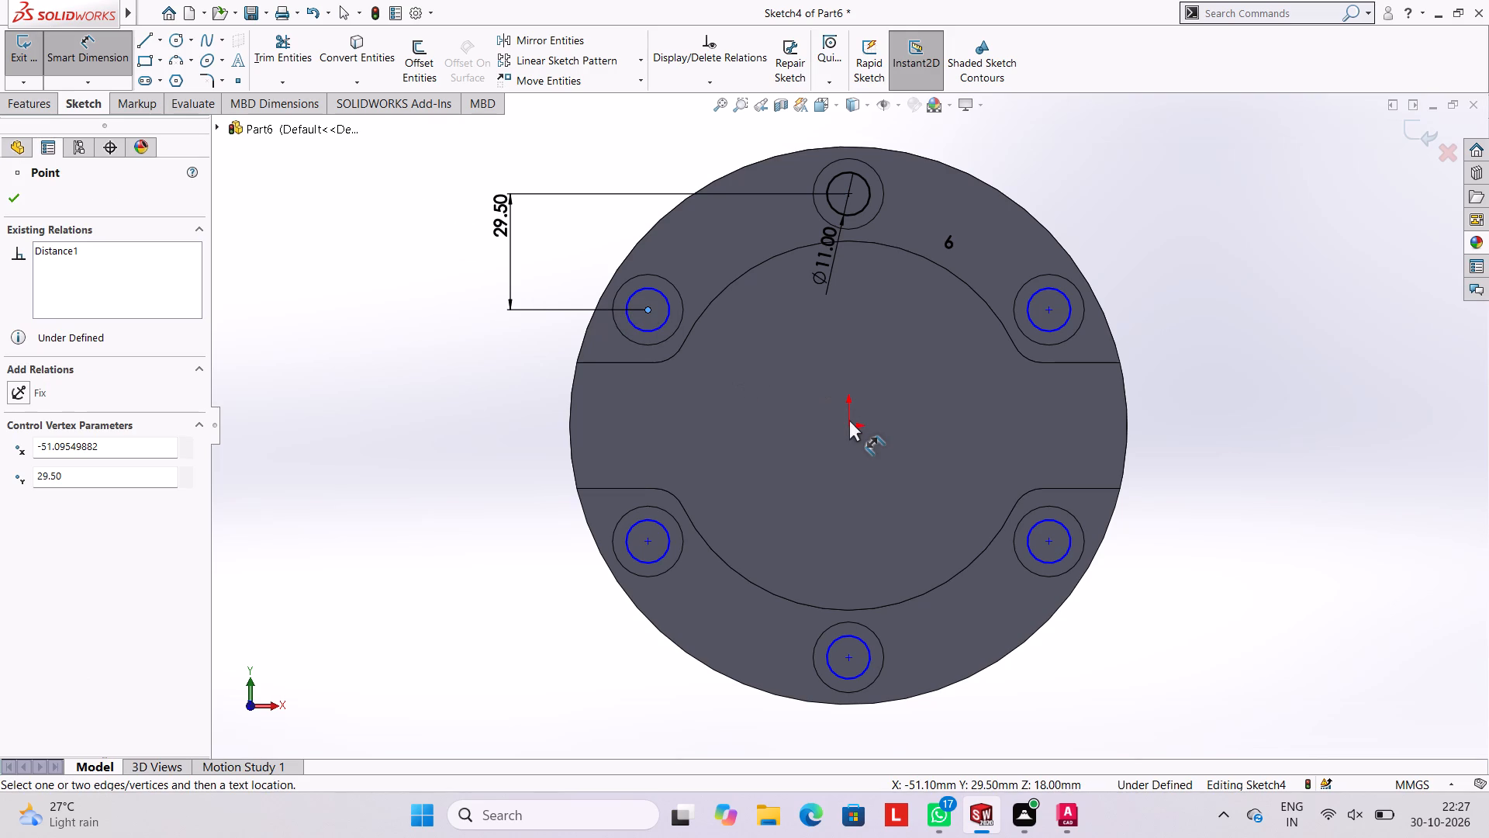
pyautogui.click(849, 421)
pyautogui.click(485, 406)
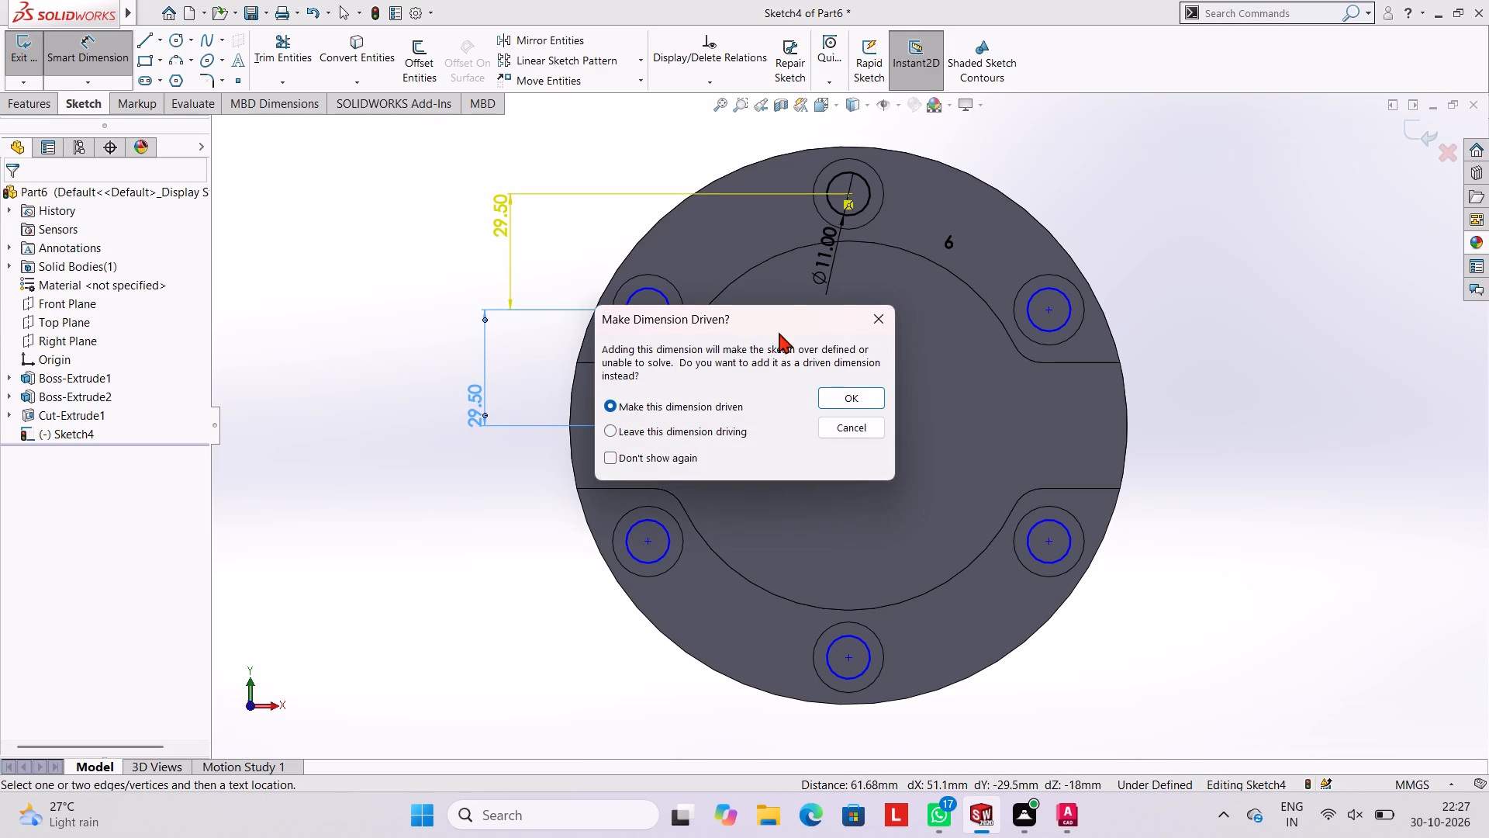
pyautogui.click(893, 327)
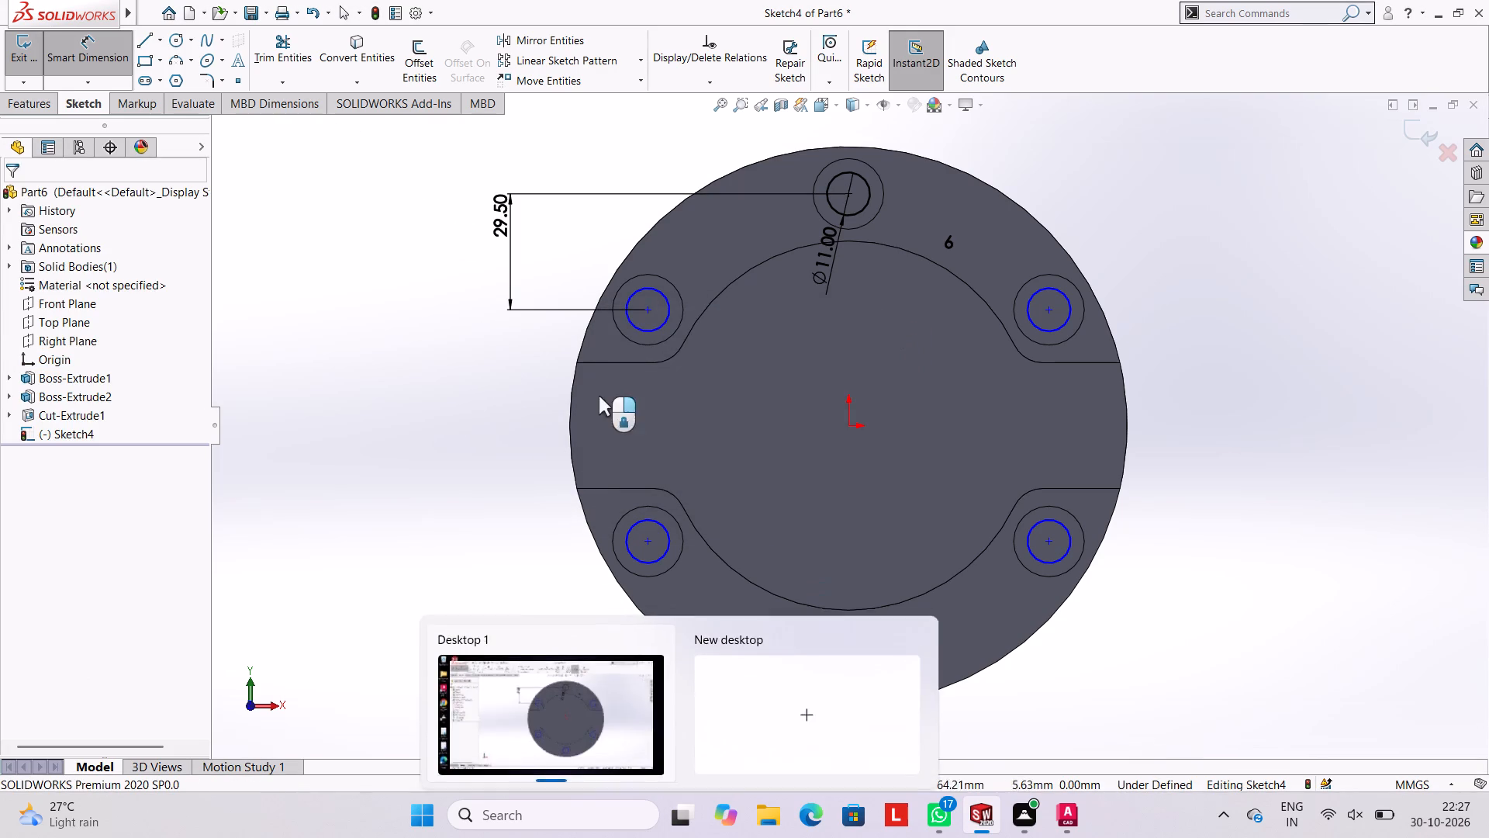
# Dimension the horizontal distance between the upper-left patterned circle's centre and the origin.
pyautogui.click(647, 308)
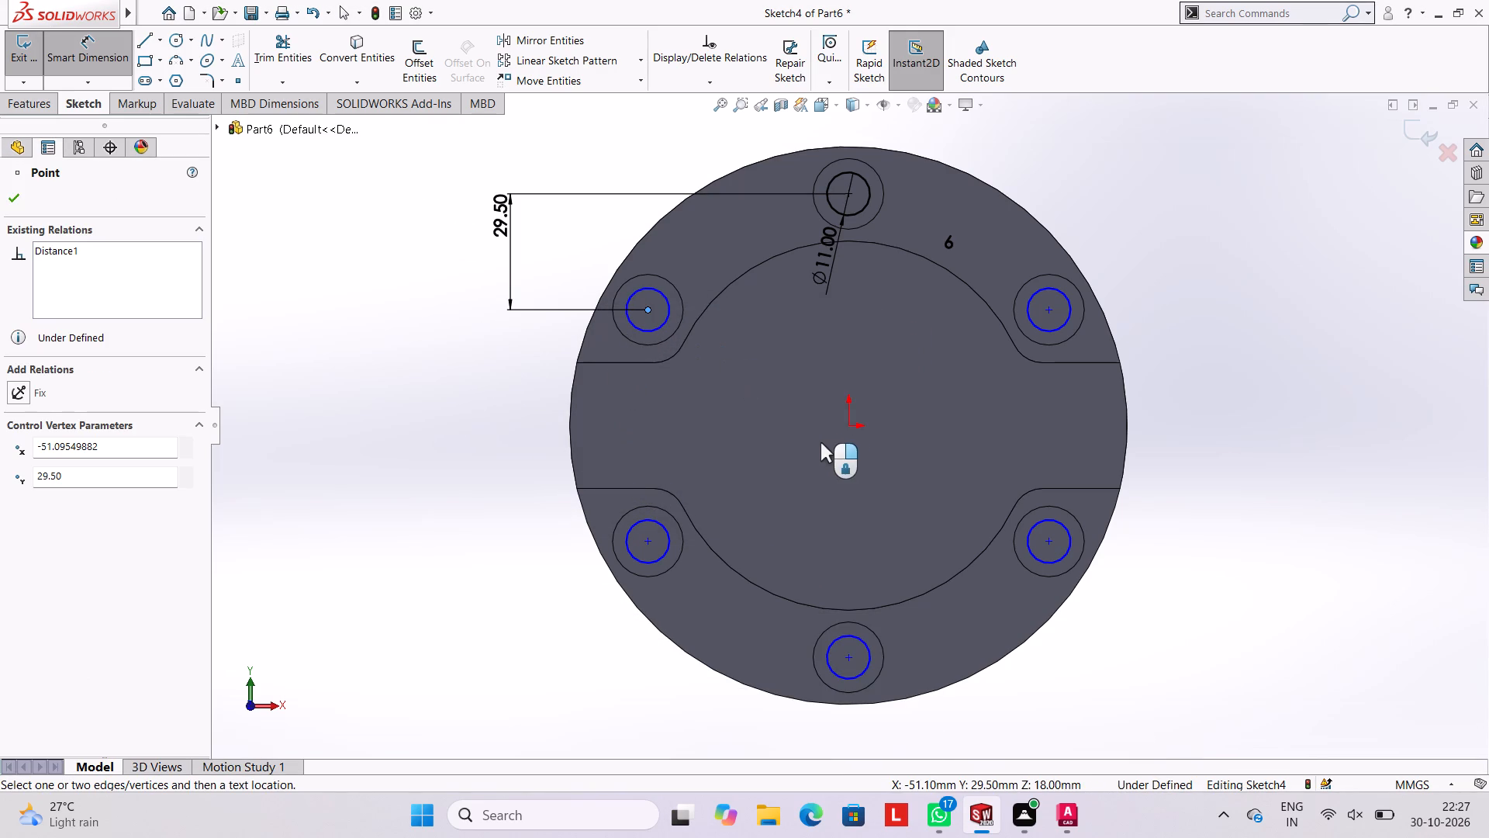
pyautogui.click(847, 428)
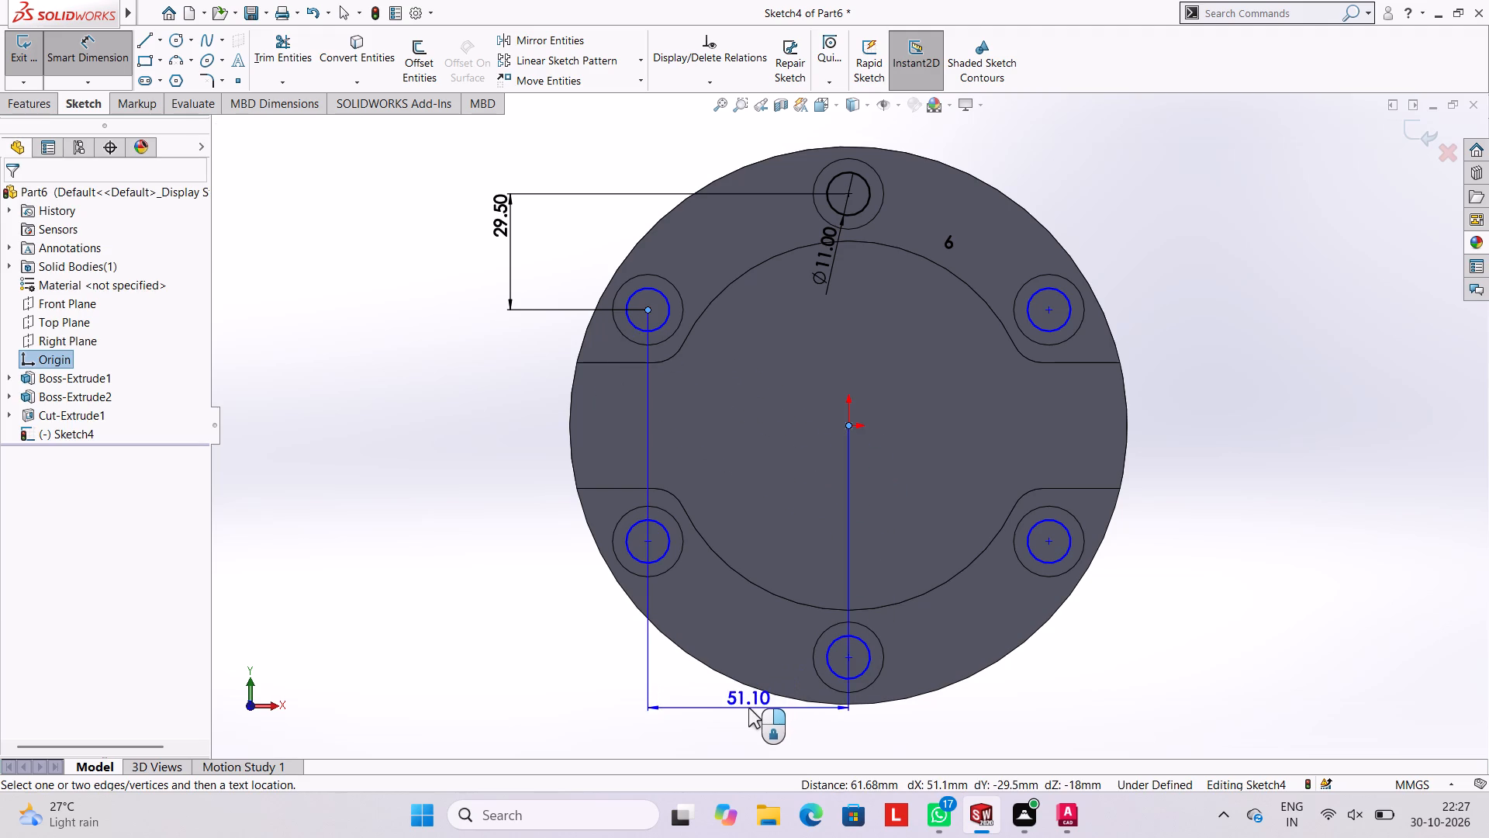
pyautogui.click(748, 708)
pyautogui.click(682, 681)
pyautogui.click(514, 624)
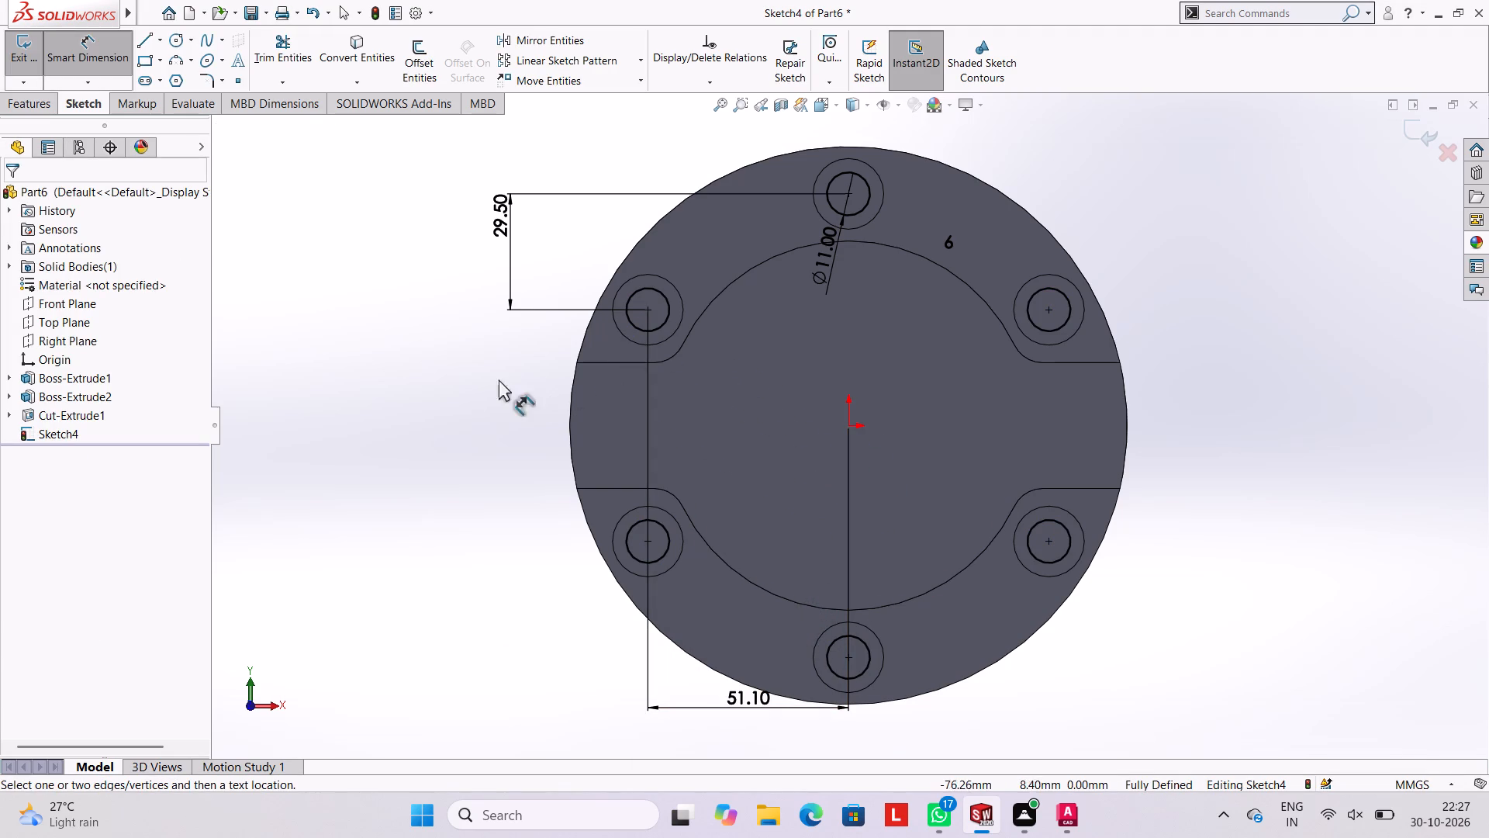
# Extrude-cut the six 11 mm circles down into the disc to a blind depth of 20 mm.
pyautogui.click(29, 106)
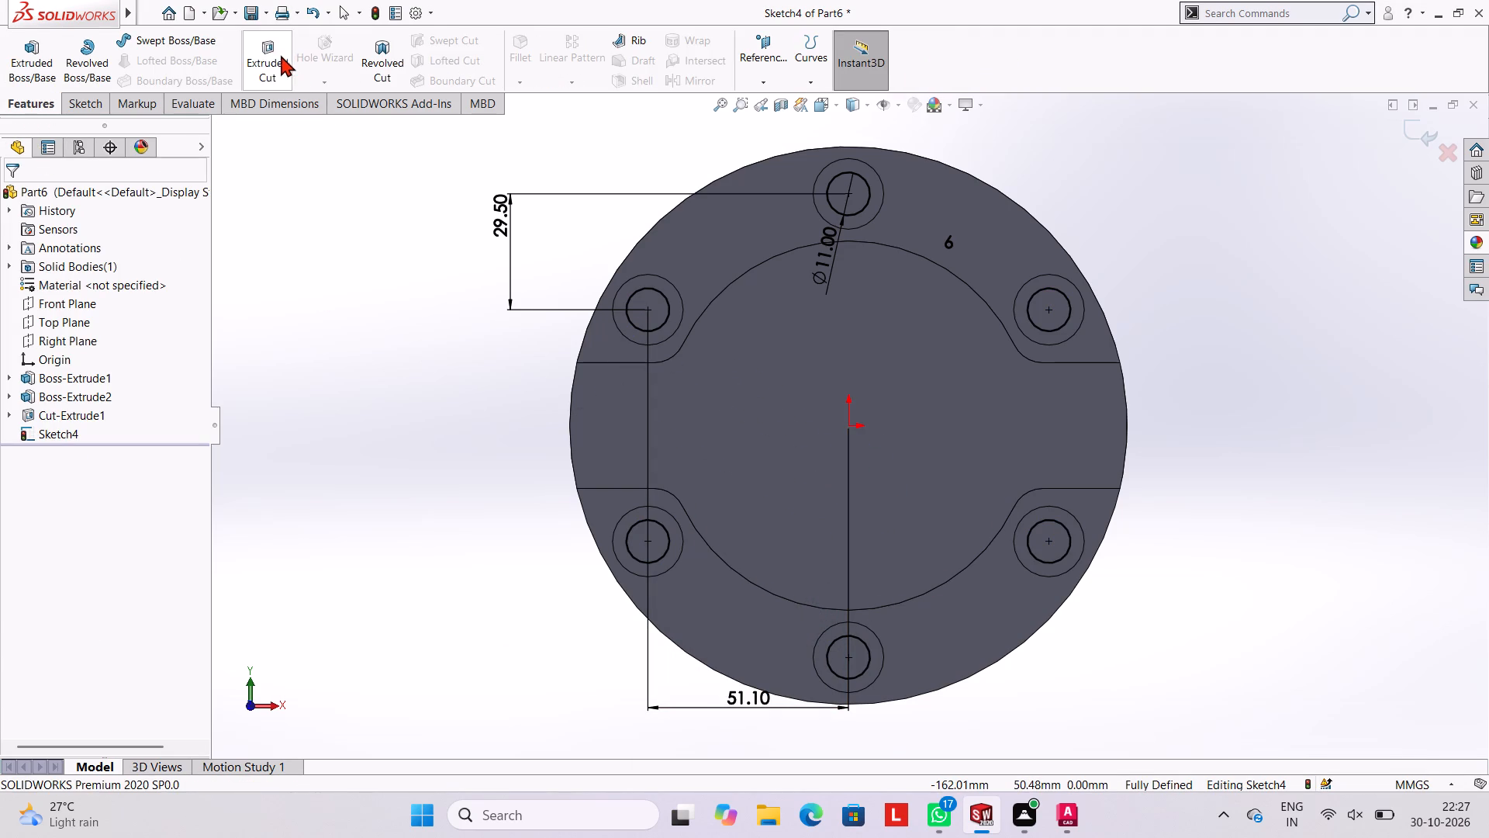
pyautogui.click(277, 54)
pyautogui.moveTo(1003, 541); pyautogui.dragTo(950, 256, button='middle')
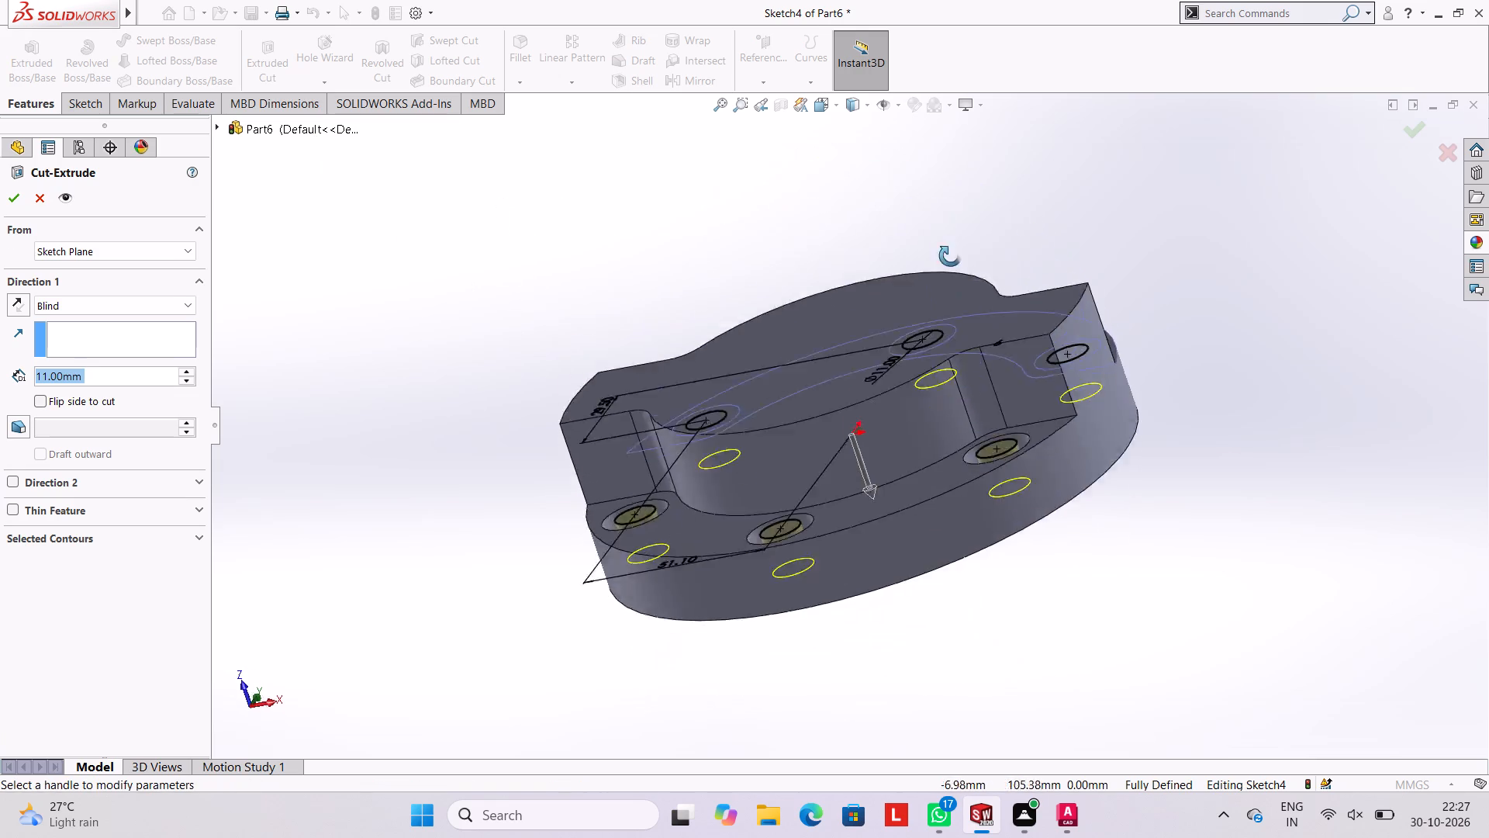
pyautogui.moveTo(950, 256); pyautogui.dragTo(941, 193, button='middle')
pyautogui.moveTo(1058, 424); pyautogui.dragTo(1074, 406, button='middle')
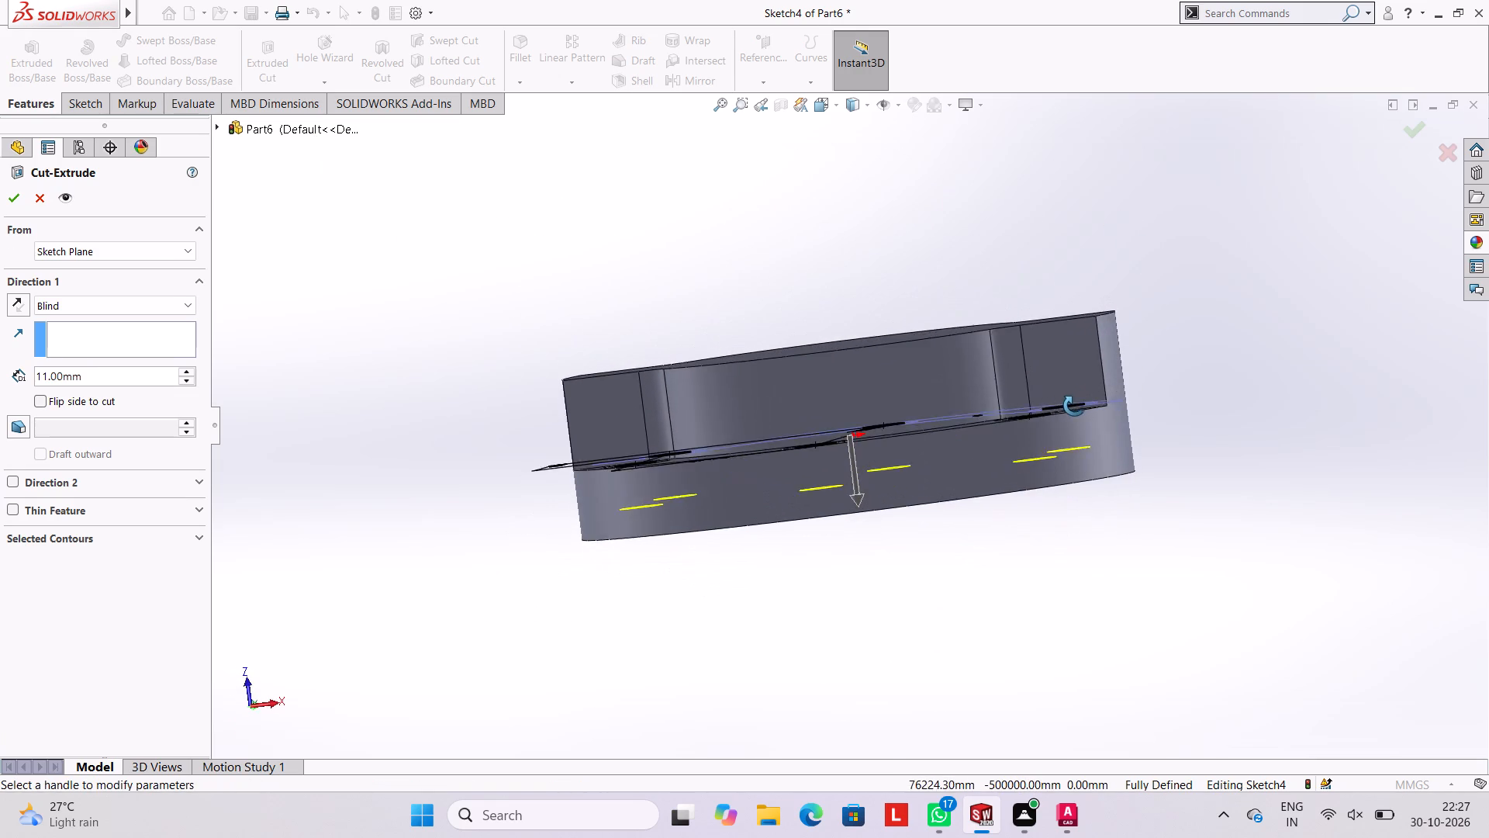
pyautogui.moveTo(1074, 406); pyautogui.dragTo(1085, 411, button='middle')
pyautogui.click(125, 373)
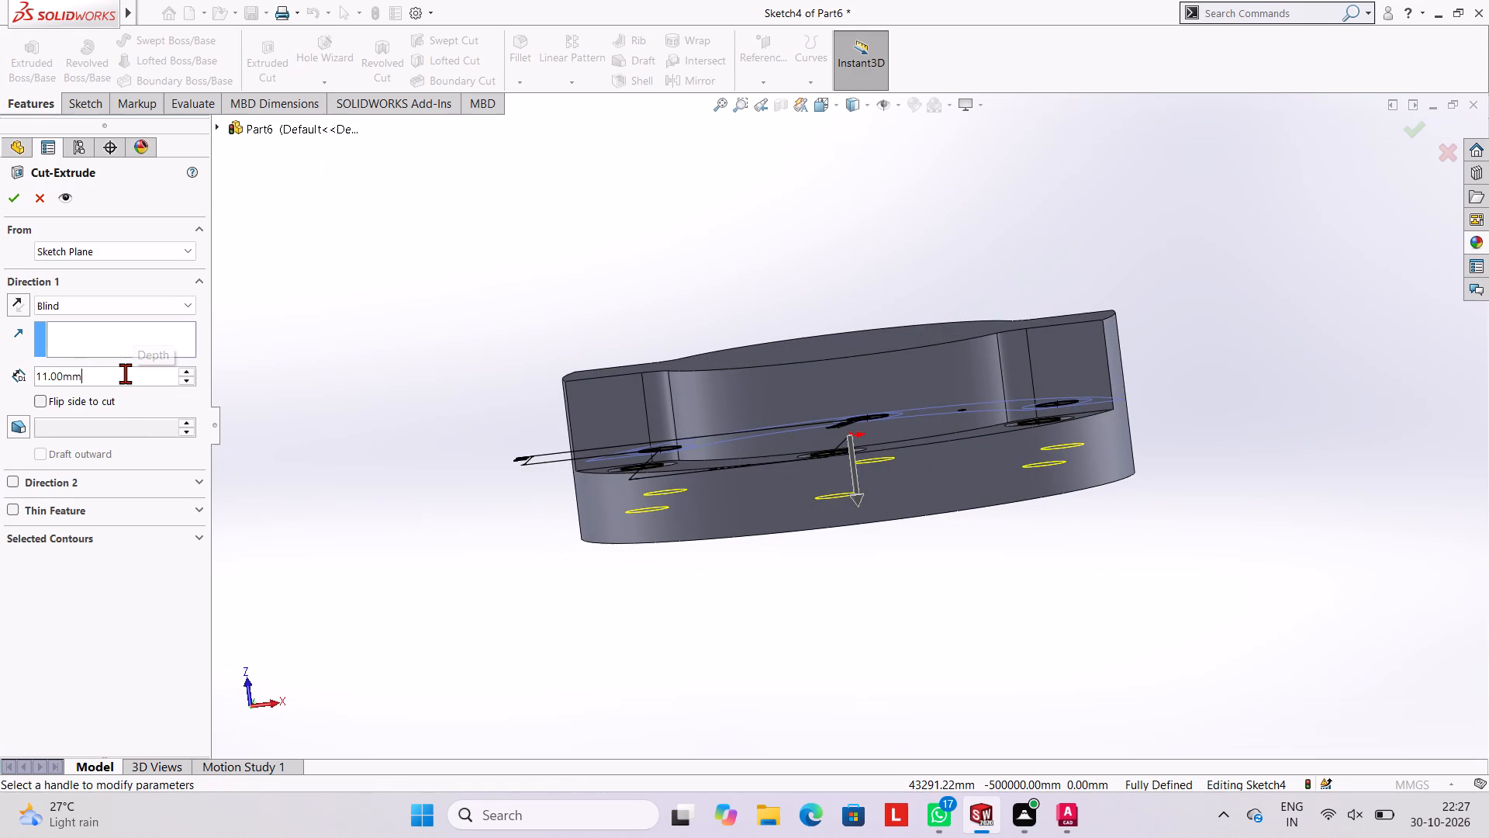
pyautogui.press('BackSpace')
pyautogui.press('BackSpace')
pyautogui.press('BackSpace')
pyautogui.press('BackSpace')
pyautogui.press('BackSpace')
pyautogui.press('BackSpace')
pyautogui.press('BackSpace')
pyautogui.press('BackSpace')
pyautogui.press('BackSpace')
pyautogui.press('BackSpace')
pyautogui.press('BackSpace')
pyautogui.press('BackSpace')
pyautogui.press('BackSpace')
pyautogui.press('BackSpace')
pyautogui.press('BackSpace')
pyautogui.press('BackSpace')
pyautogui.press('BackSpace')
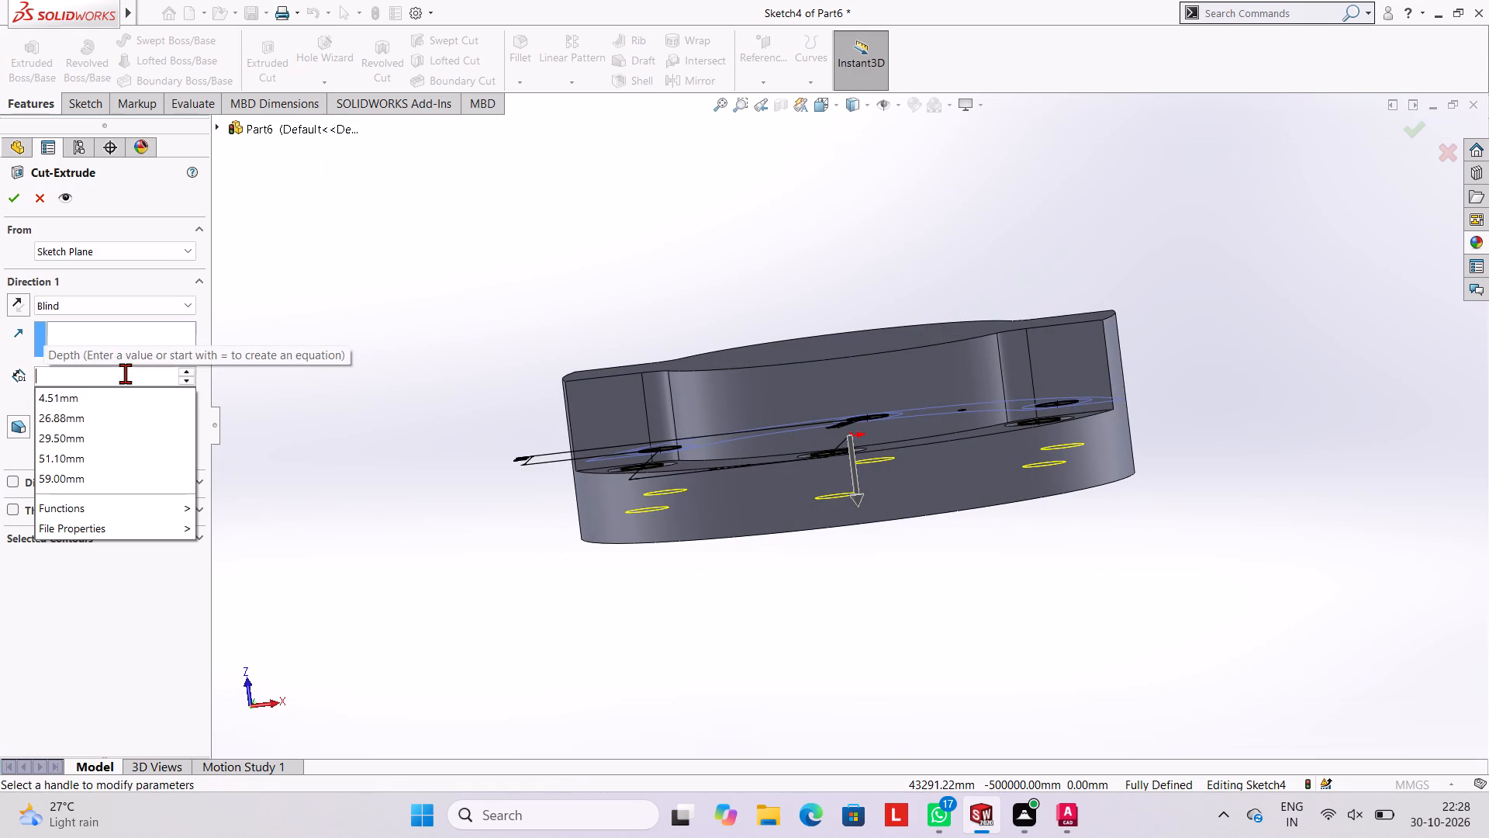
pyautogui.write('15')
pyautogui.press('Return')
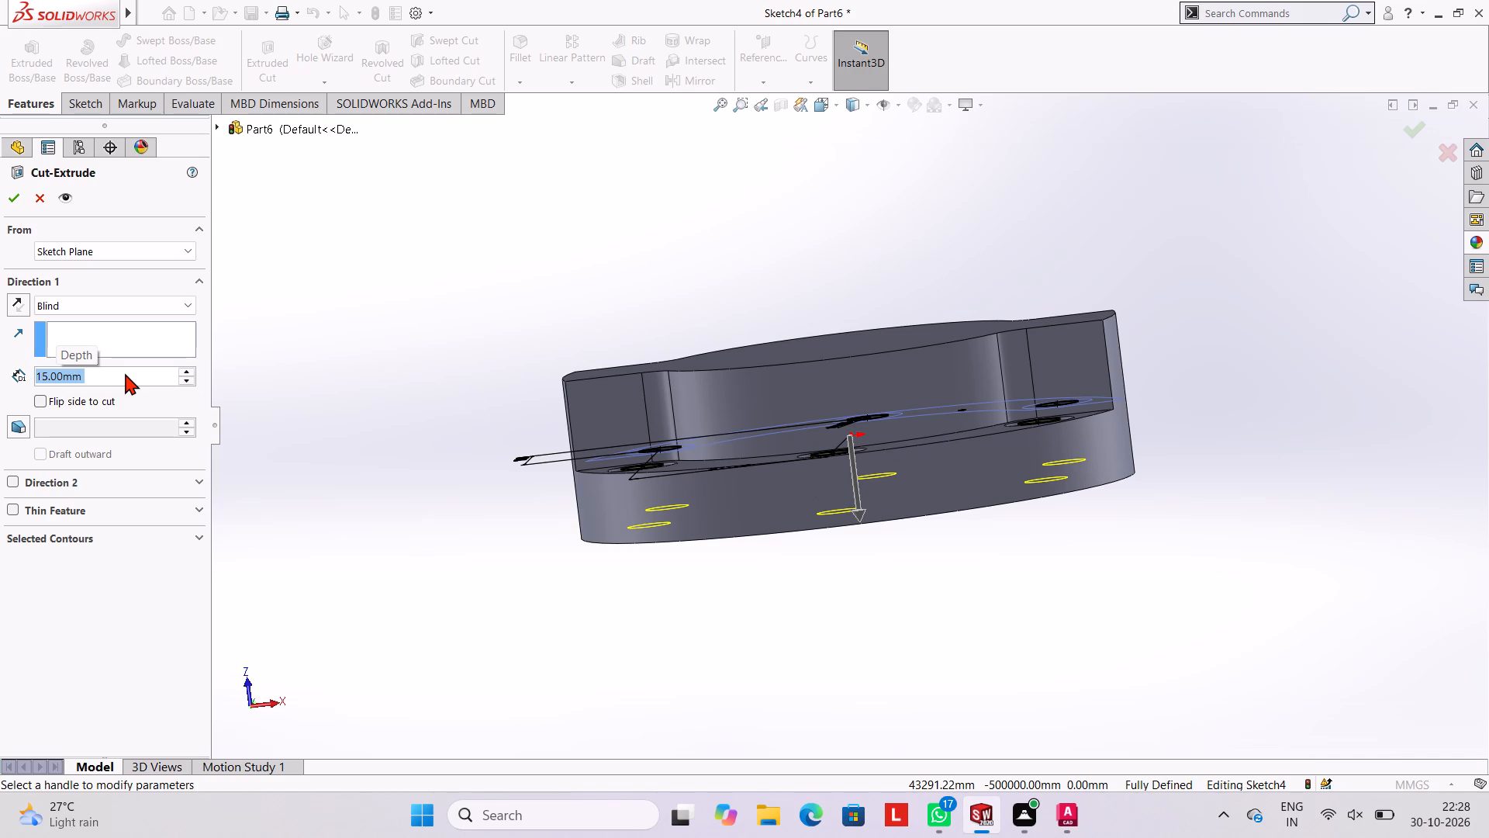
pyautogui.write('20')
pyautogui.press('Return')
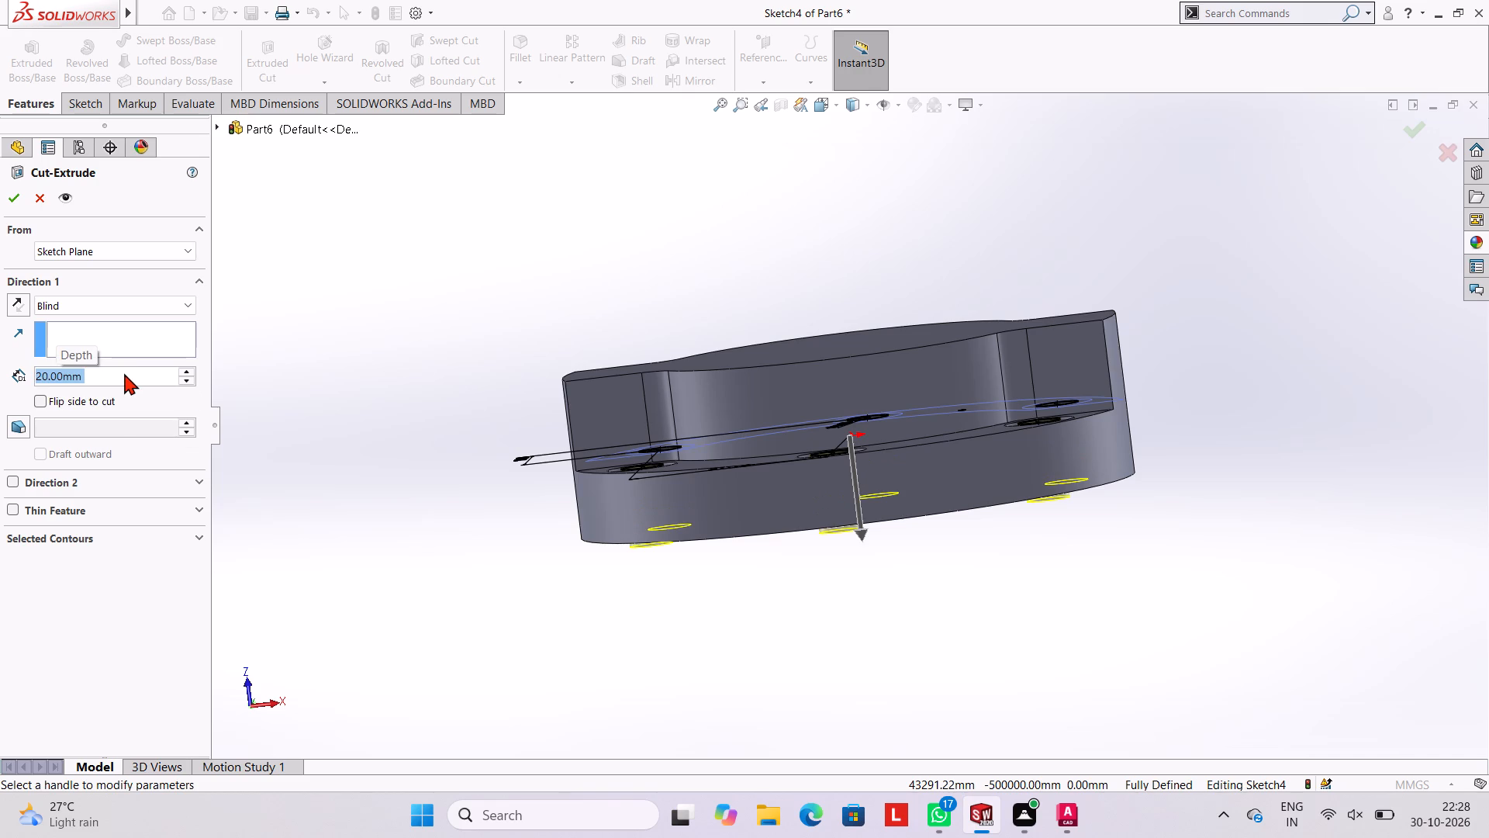
pyautogui.click(2, 195)
pyautogui.click(414, 296)
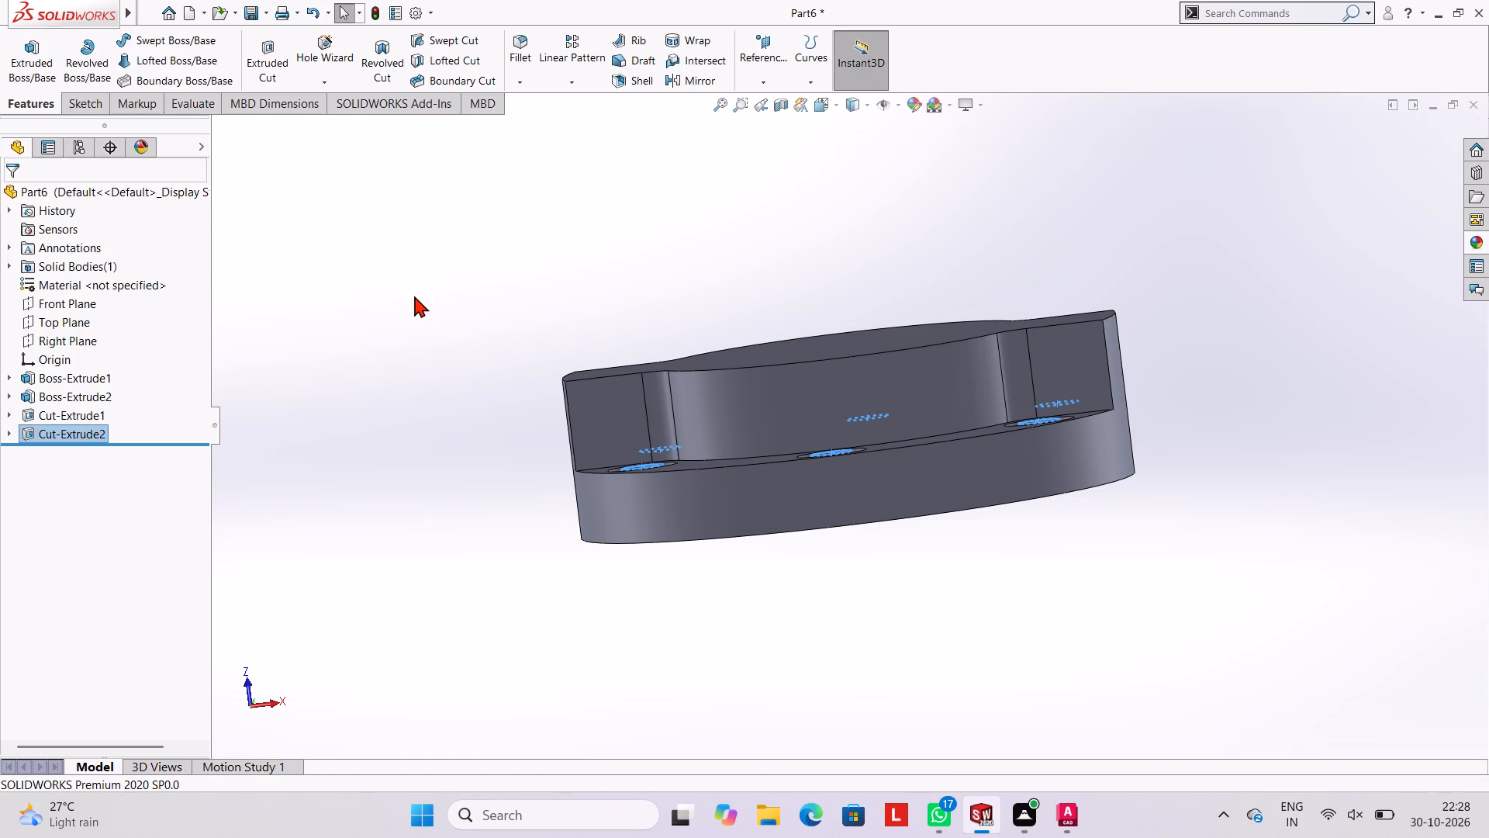
# Open a new sketch on the raised boss's top face, viewed normal to it.
pyautogui.moveTo(538, 293); pyautogui.dragTo(599, 531, button='middle')
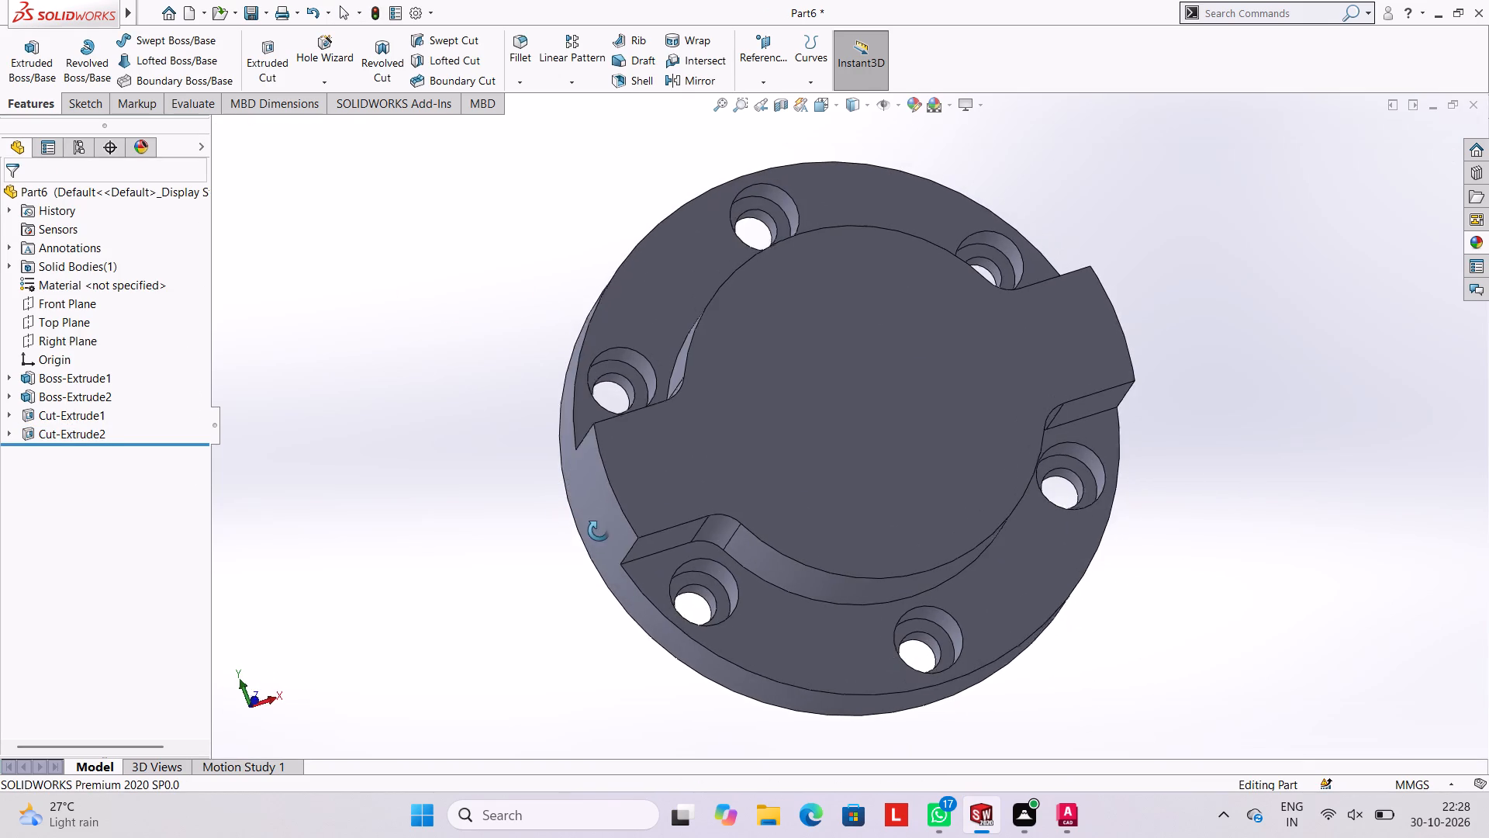
pyautogui.moveTo(599, 531); pyautogui.dragTo(601, 532, button='middle')
pyautogui.scroll(1, 1135, 380)
pyautogui.moveTo(1111, 376); pyautogui.dragTo(1119, 414, button='middle')
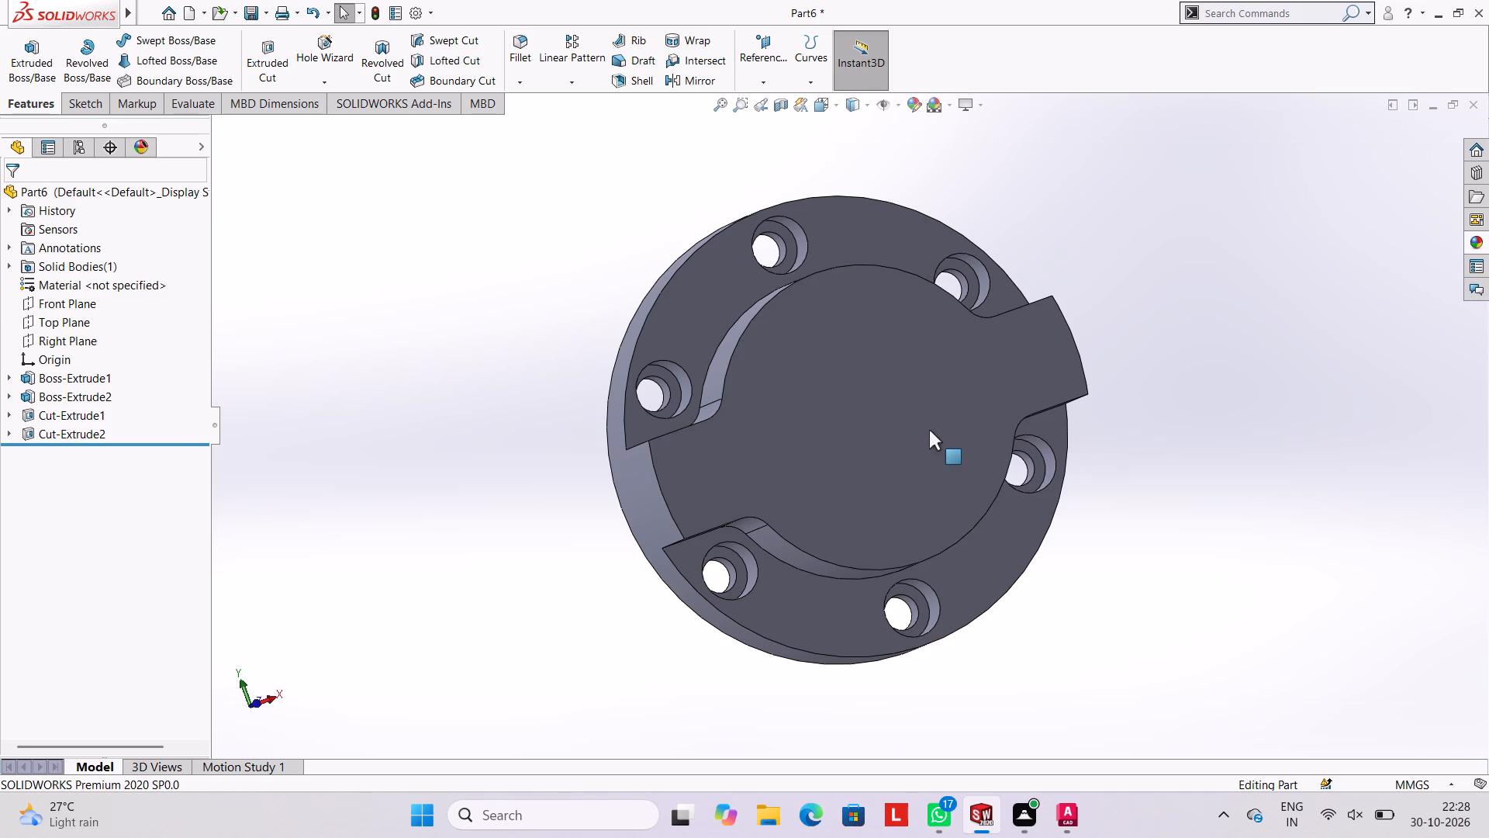
pyautogui.click(872, 413)
pyautogui.click(945, 367)
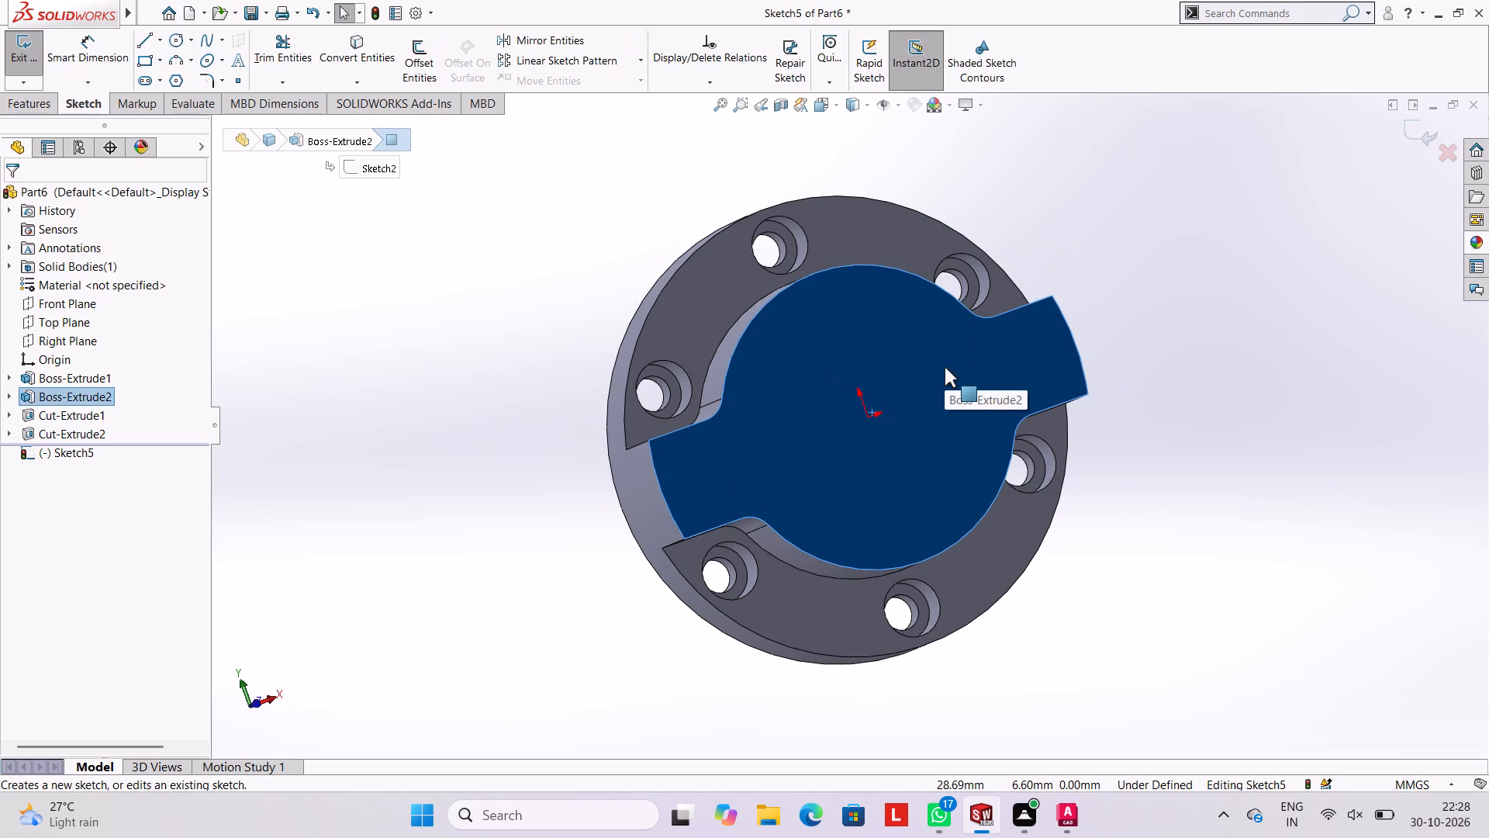
pyautogui.hotkey('ctrl', '8')
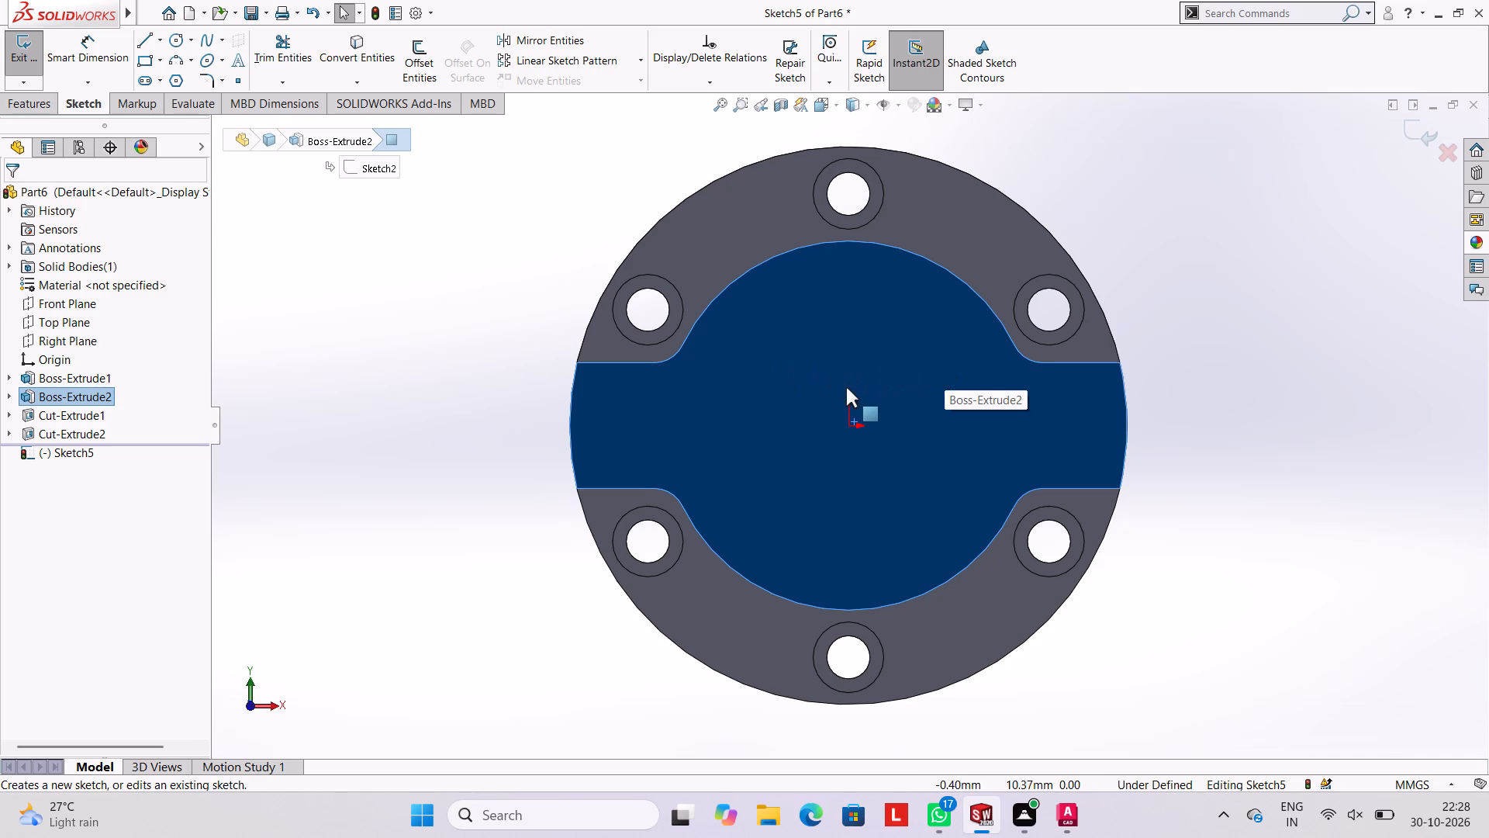
# Sketch a 62 mm diameter circle centred on the origin on the boss's top face.
pyautogui.click(172, 44)
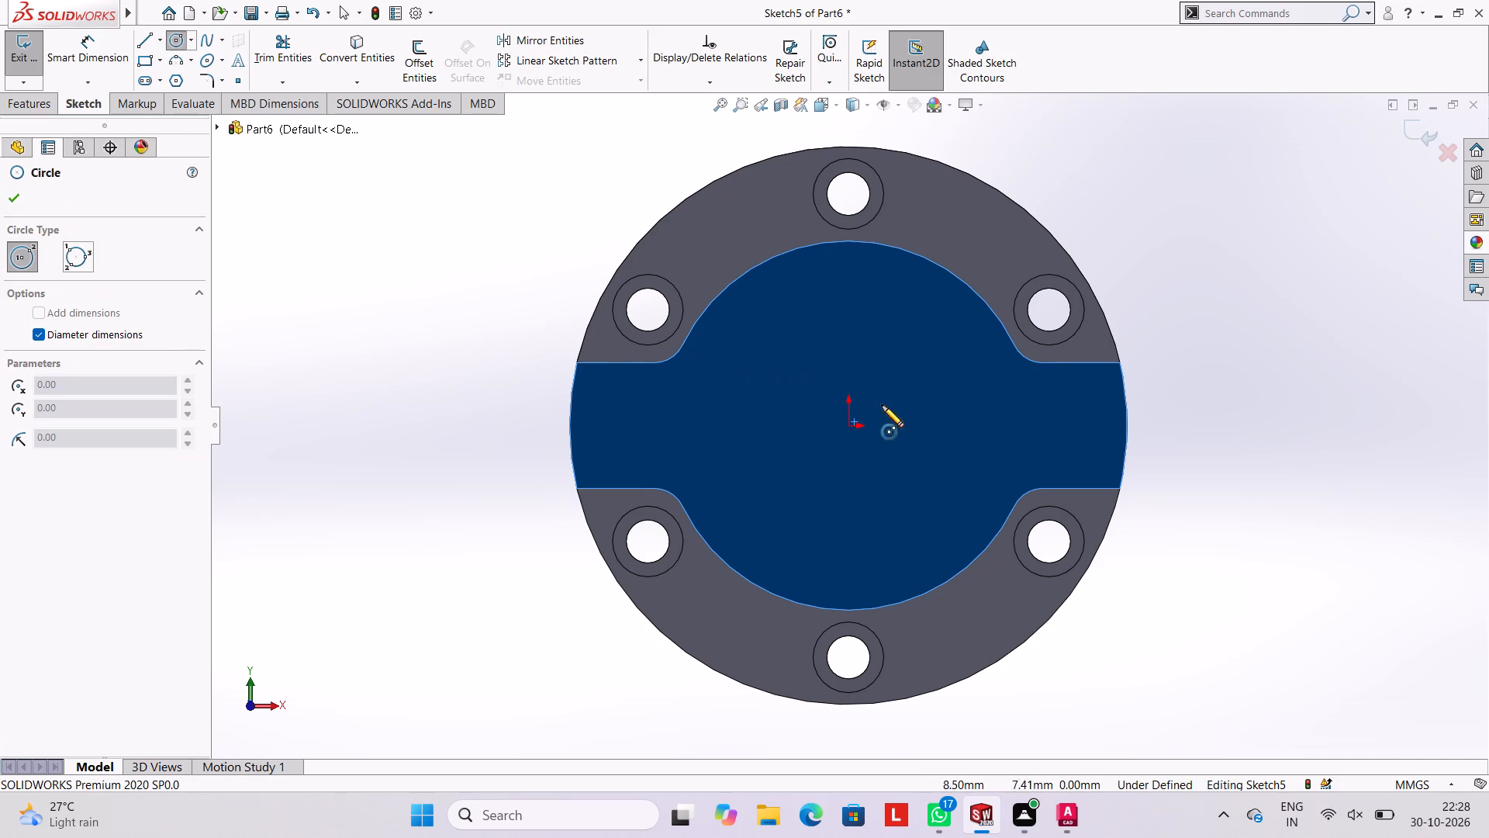
pyautogui.click(849, 425)
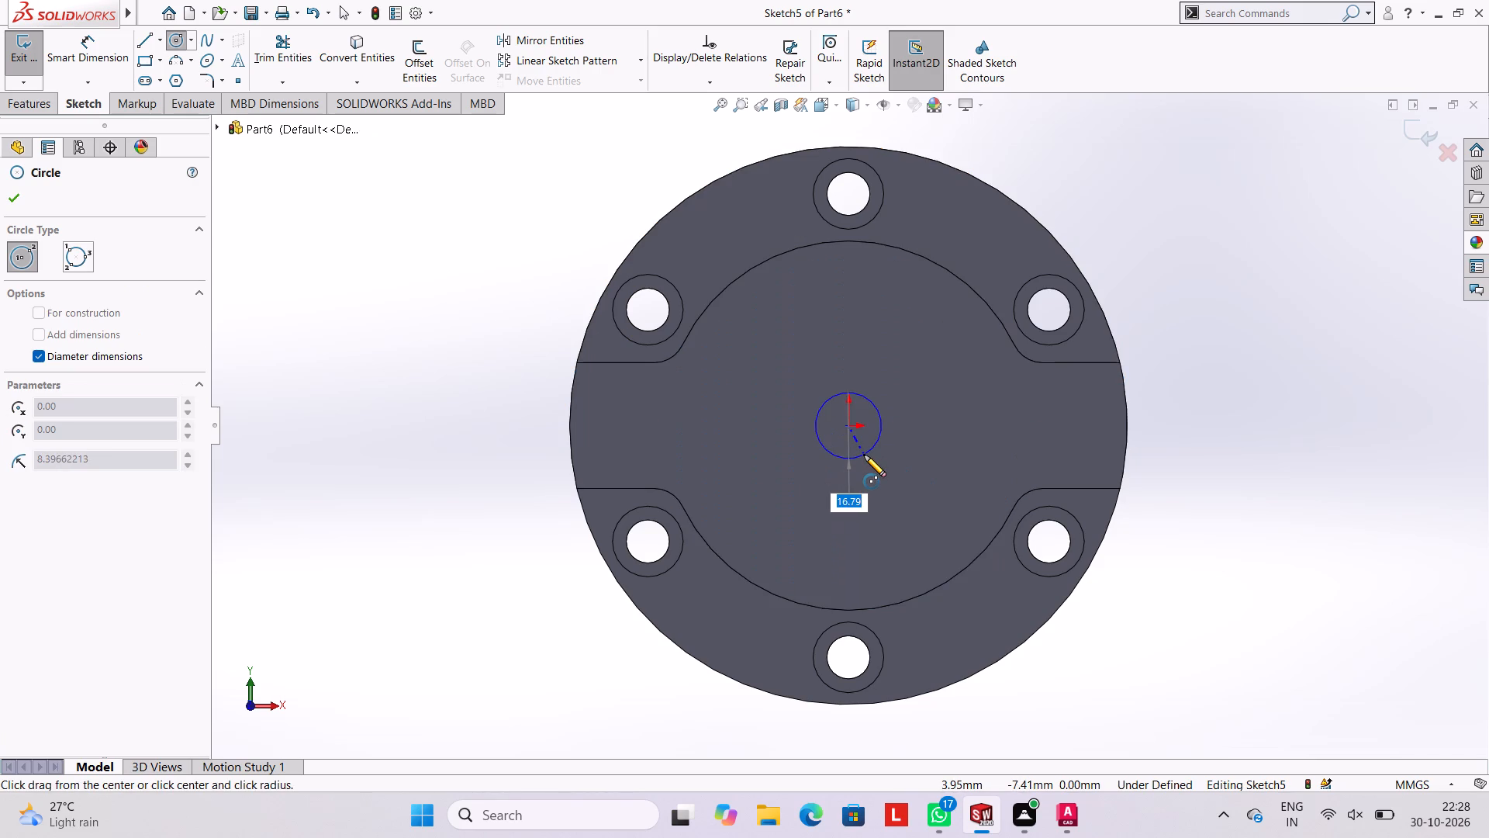
pyautogui.write('62')
pyautogui.press('Return')
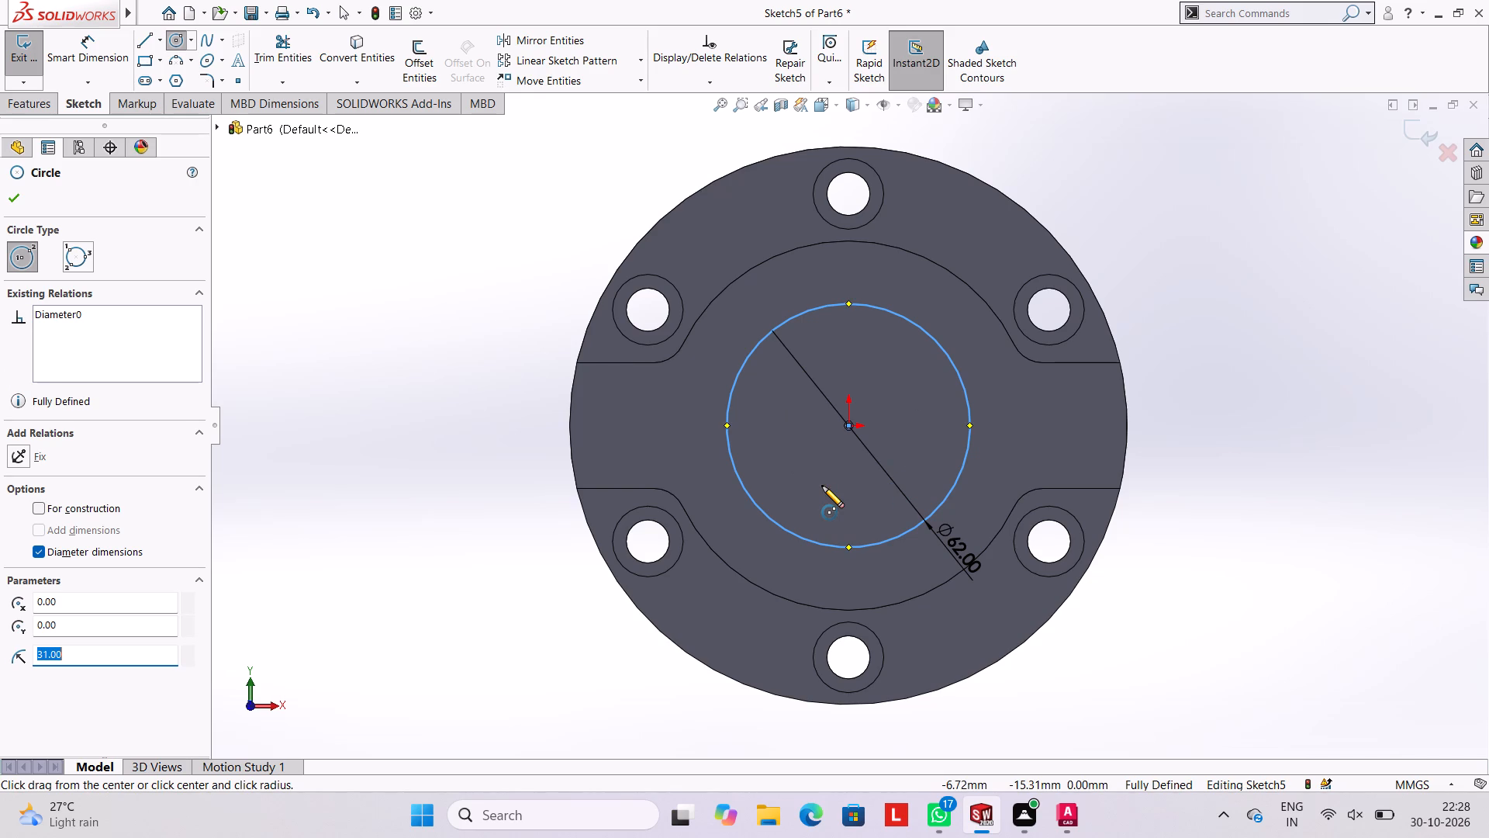
pyautogui.press('Escape')
pyautogui.press('Escape')
pyautogui.press('Escape')
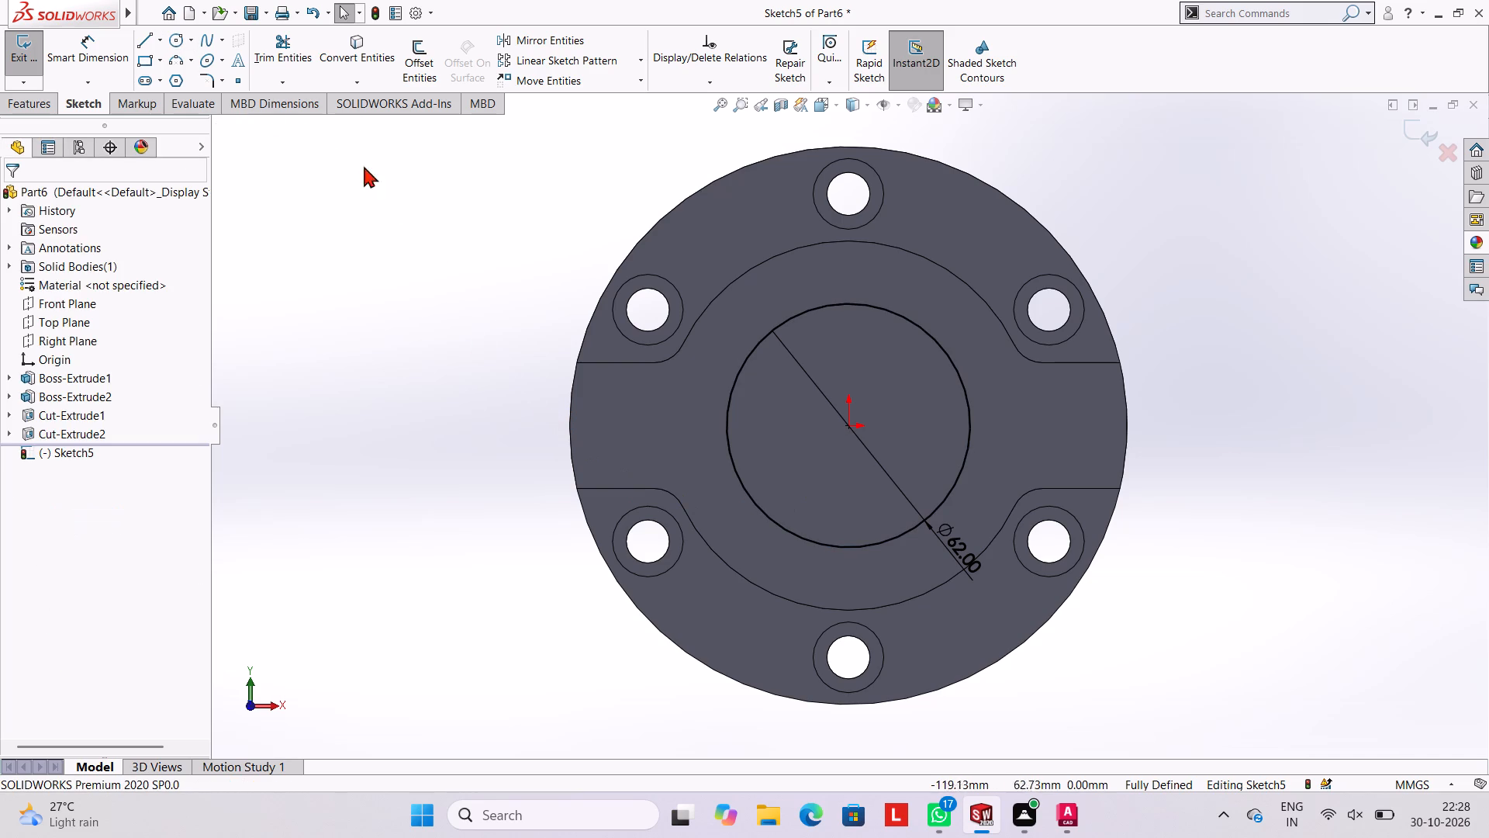
# Sketch a 35 mm vertical line upward from the origin.
pyautogui.click(140, 40)
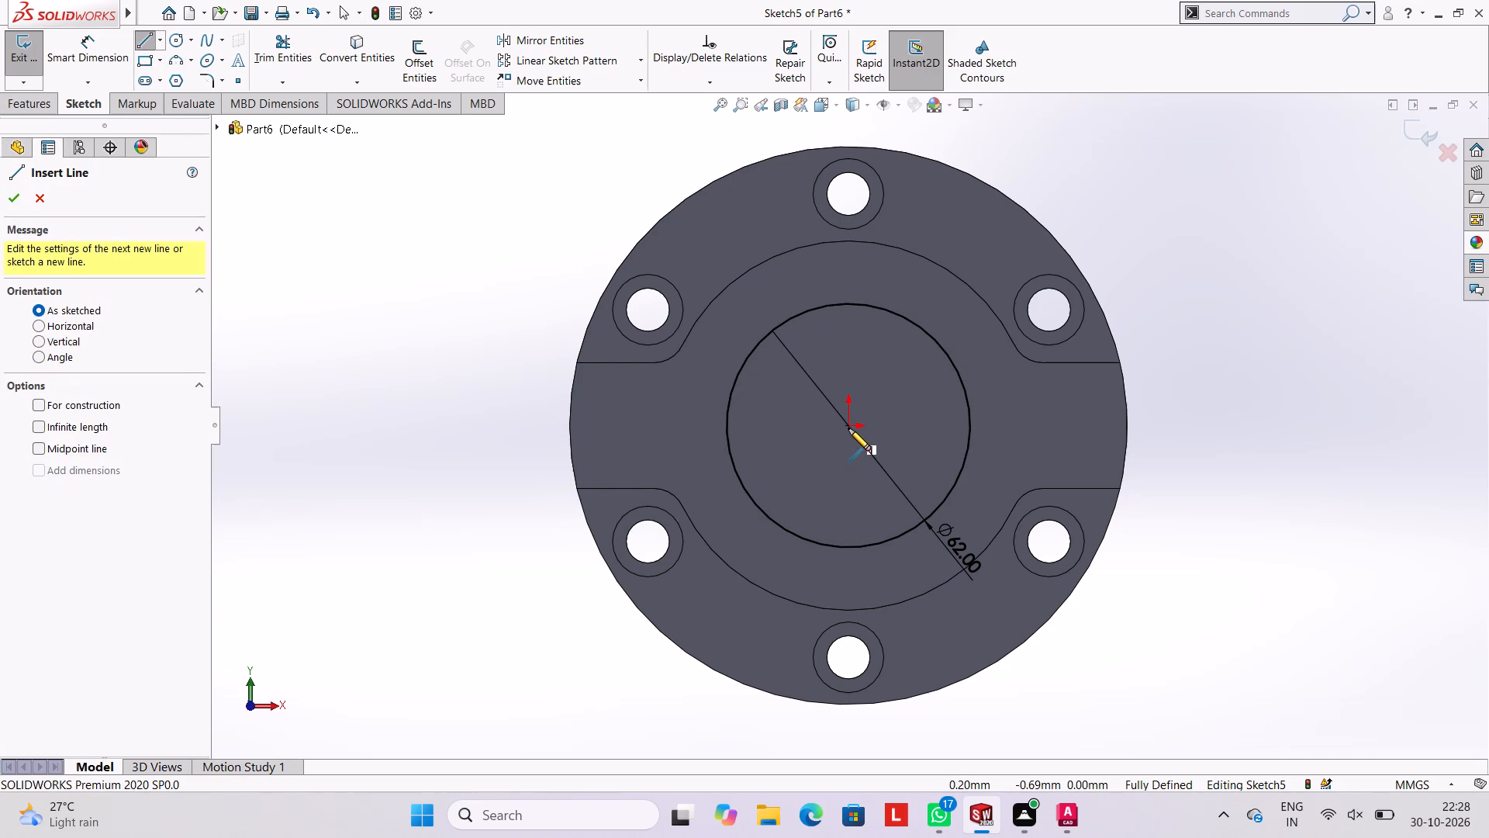
pyautogui.click(848, 428)
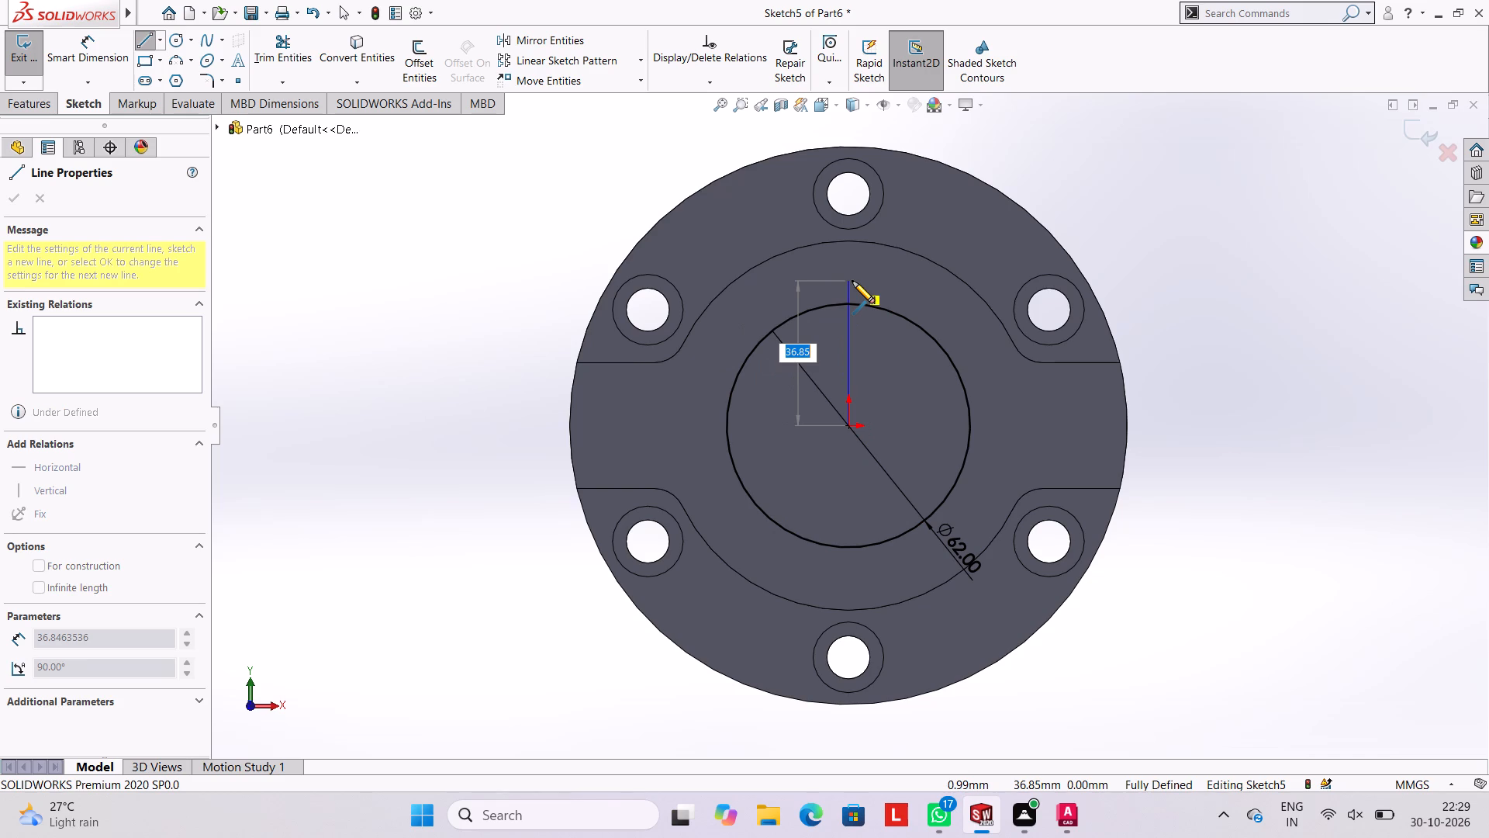
pyautogui.write('35')
pyautogui.press('Return')
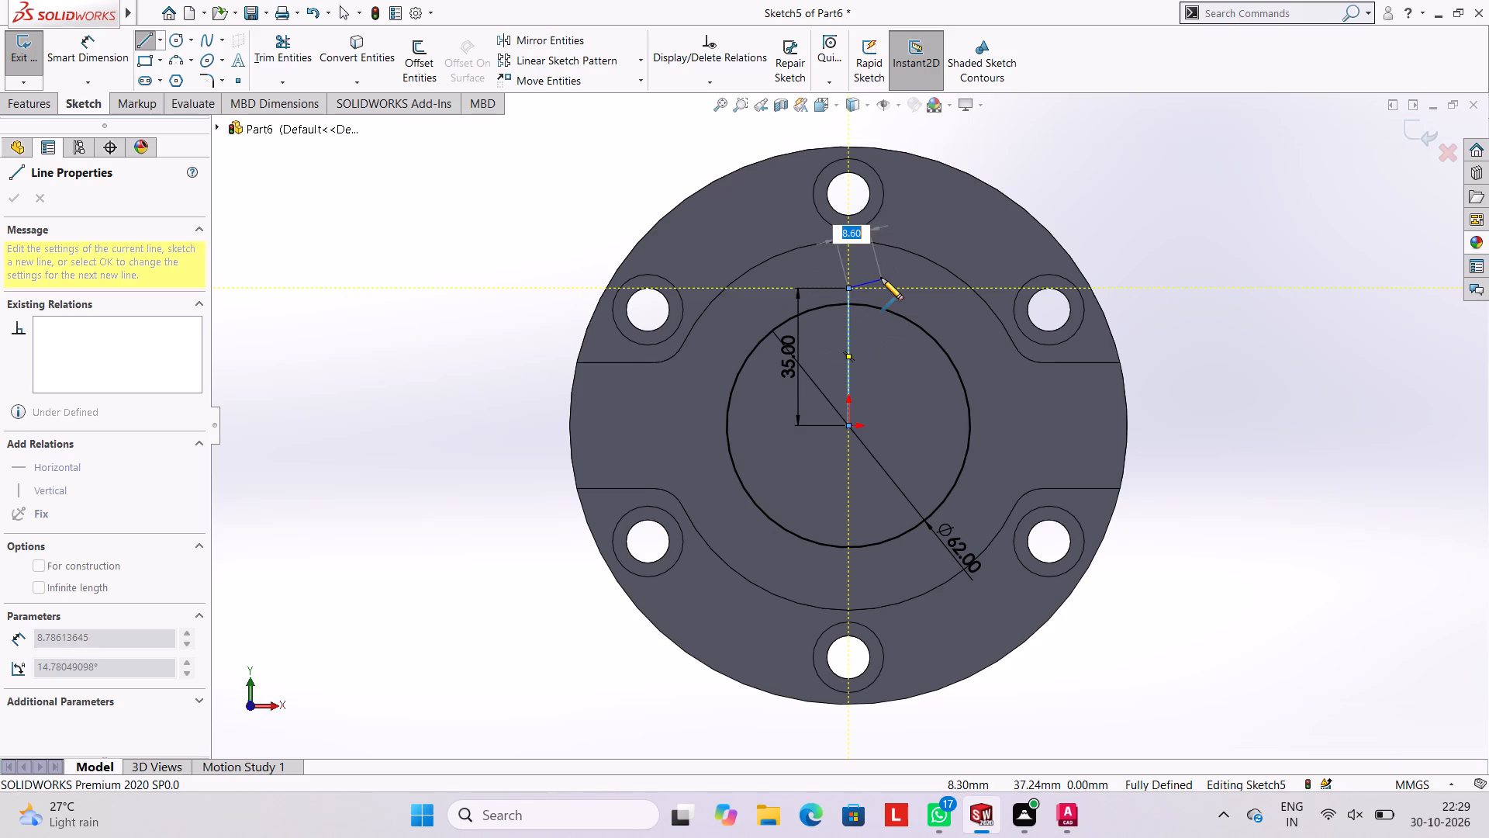
pyautogui.press('Escape')
pyautogui.press('Escape')
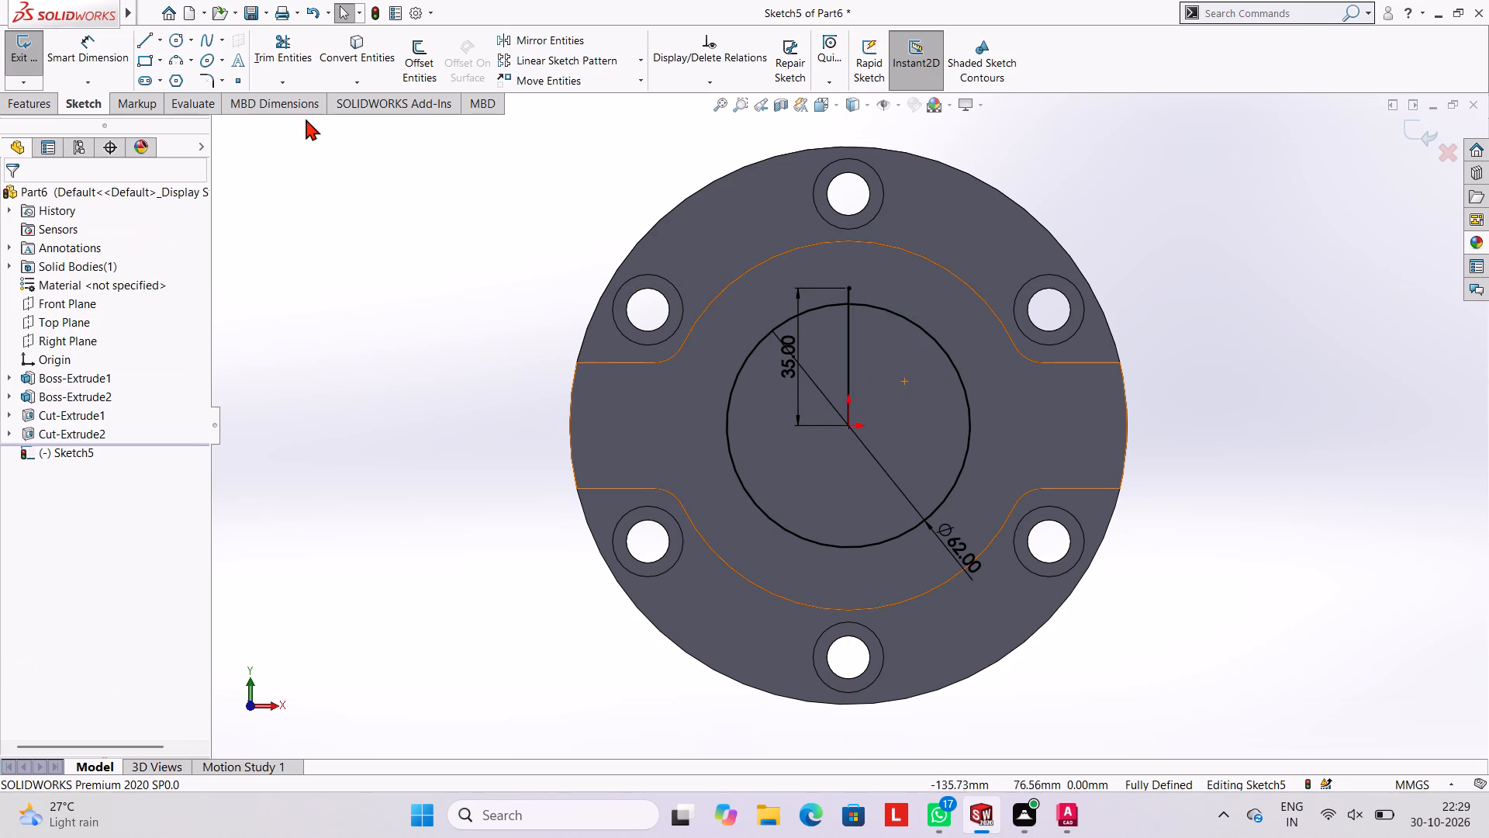
# Sketch a second vertical line, 35 mm long, downward from the origin.
pyautogui.click(150, 38)
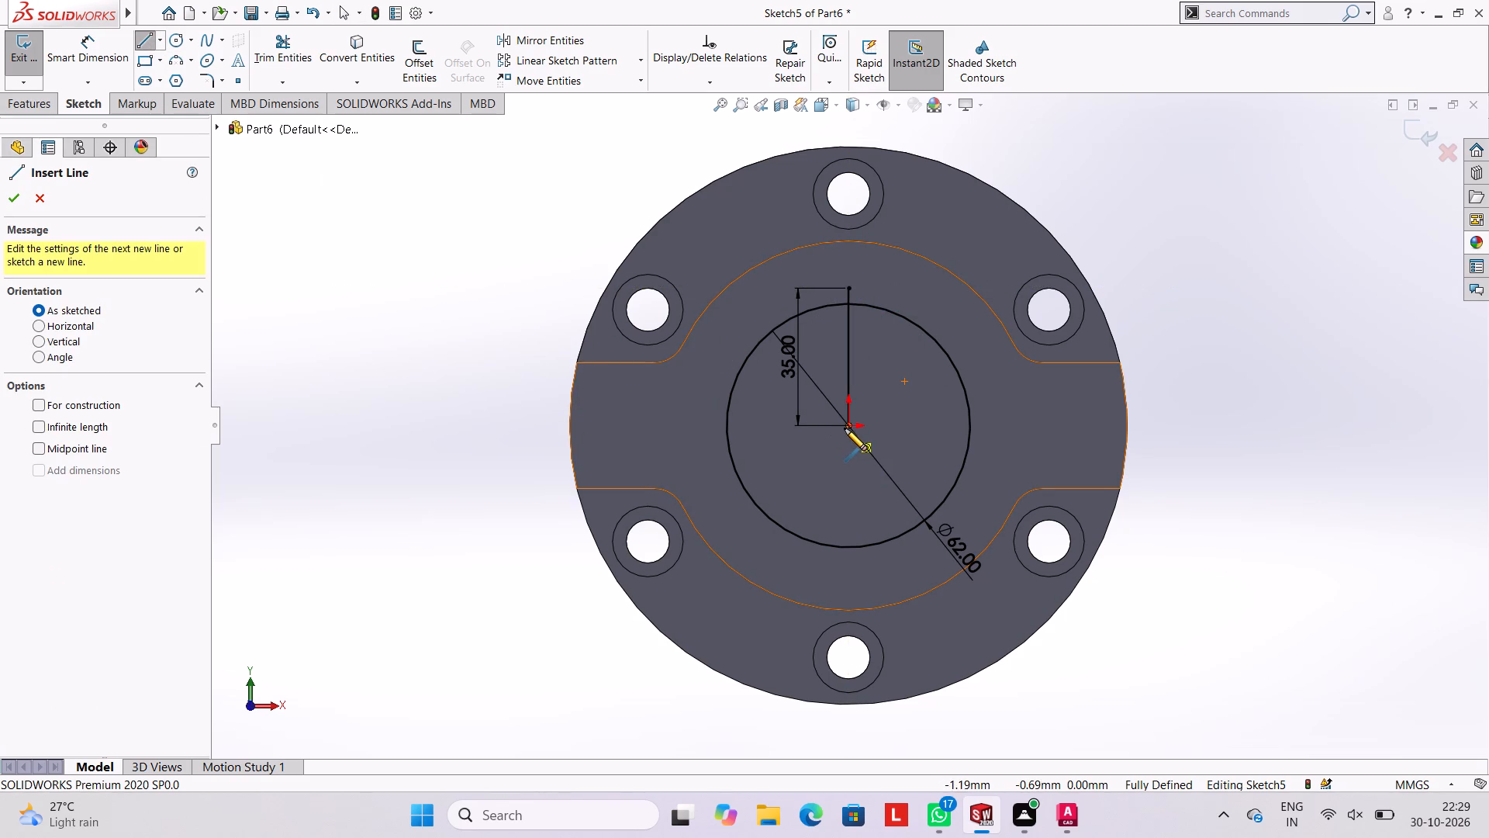
pyautogui.click(849, 428)
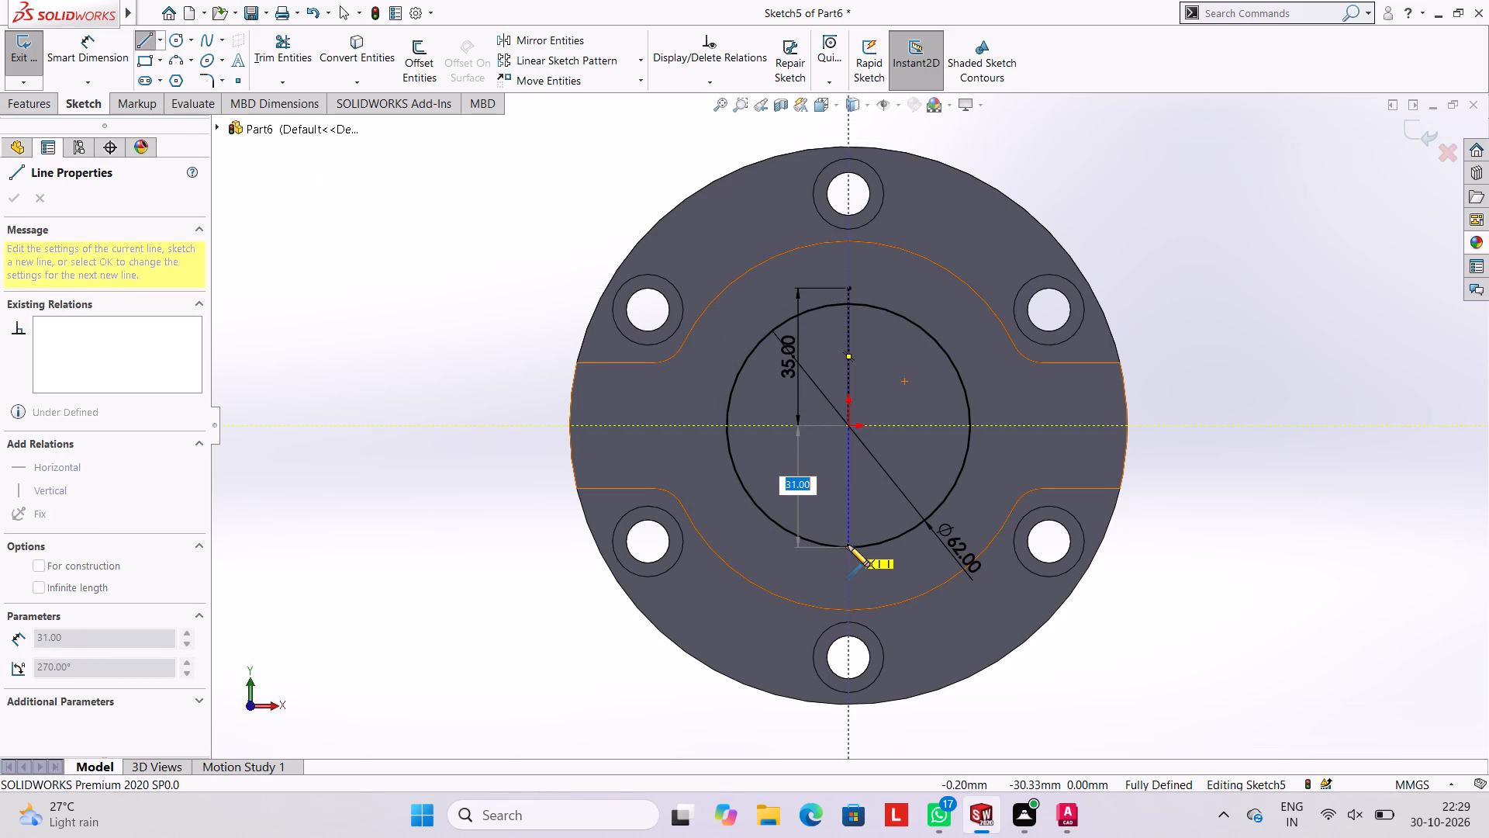
pyautogui.write('35')
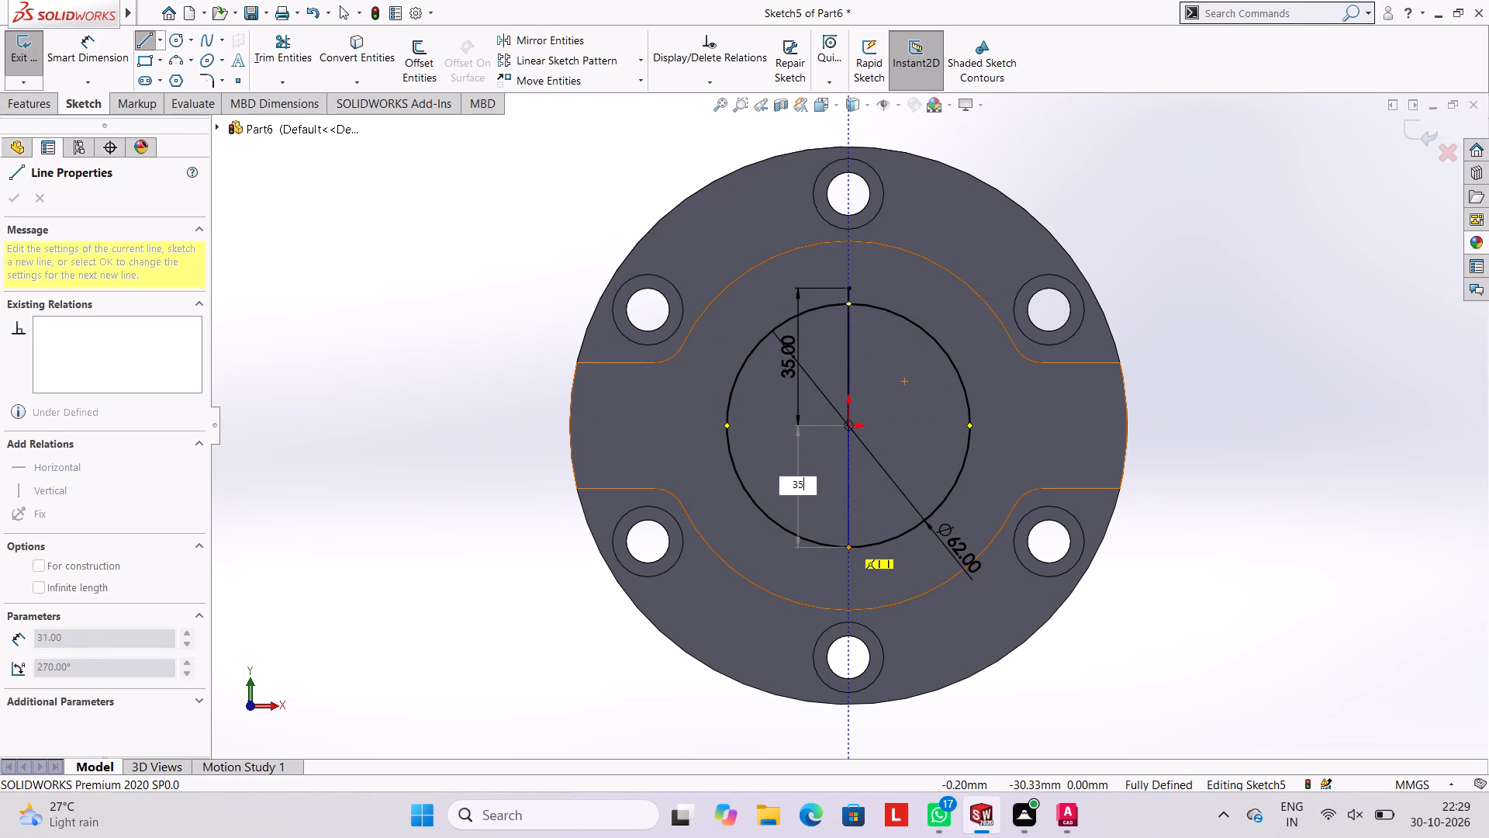
pyautogui.press('Return')
pyautogui.press('Escape')
pyautogui.press('Escape')
pyautogui.press('Escape')
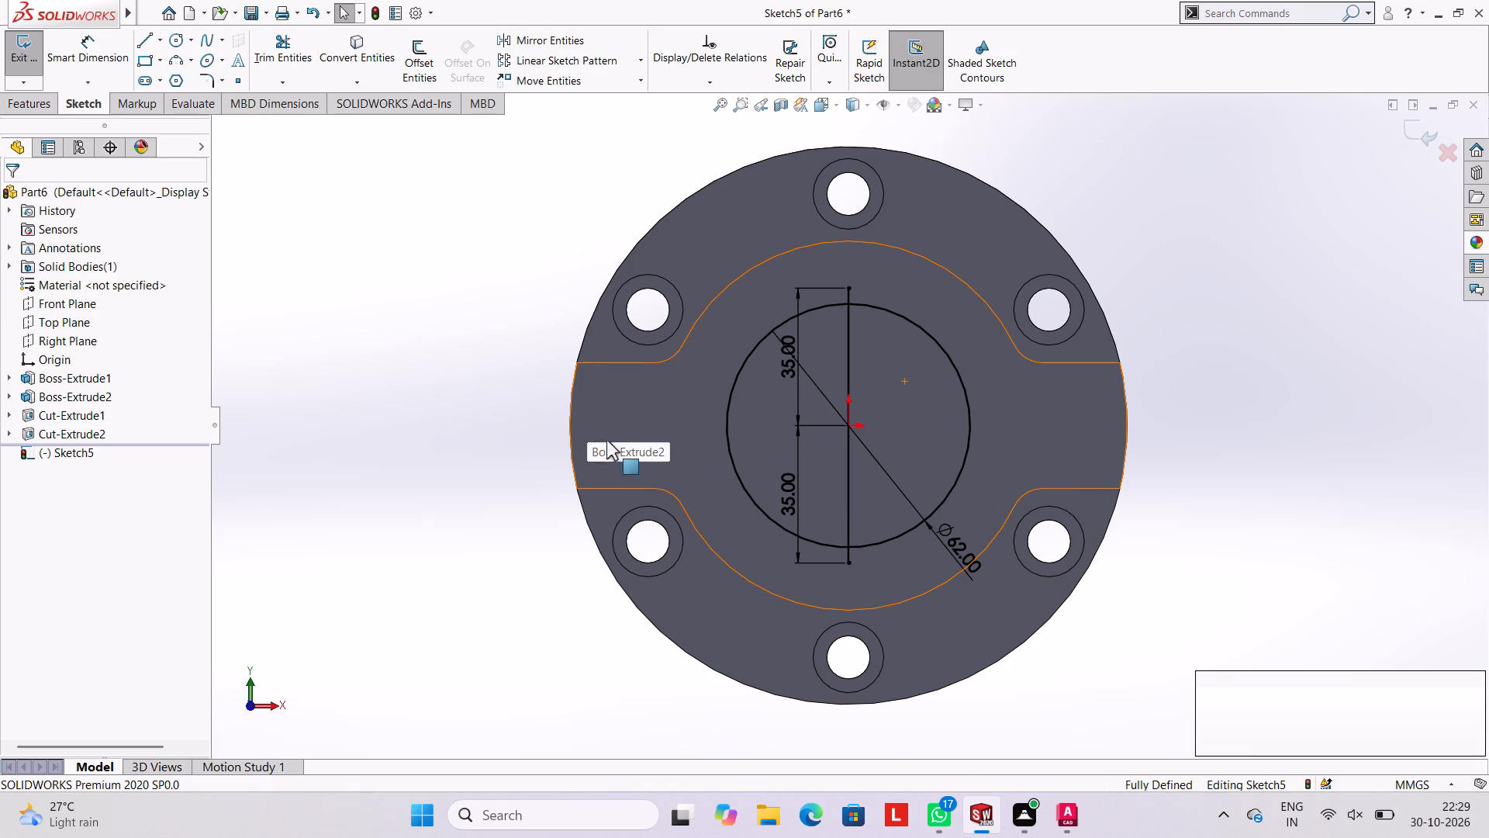
# Sketch a circle of 11 mm radius centred on the top end of the upper vertical line, with radius dimensioning instead of diameter.
pyautogui.click(176, 46)
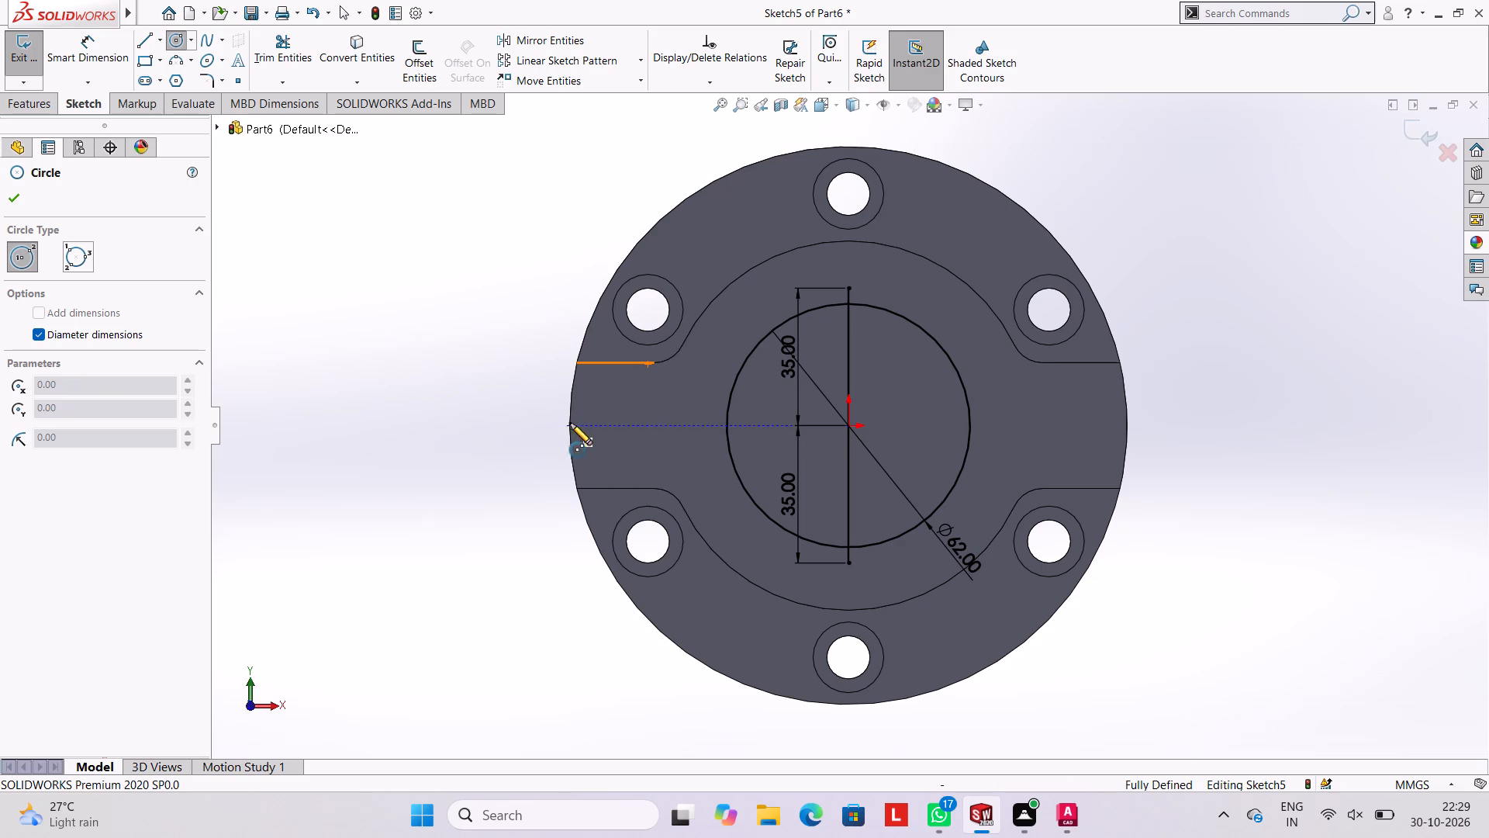
pyautogui.click(49, 331)
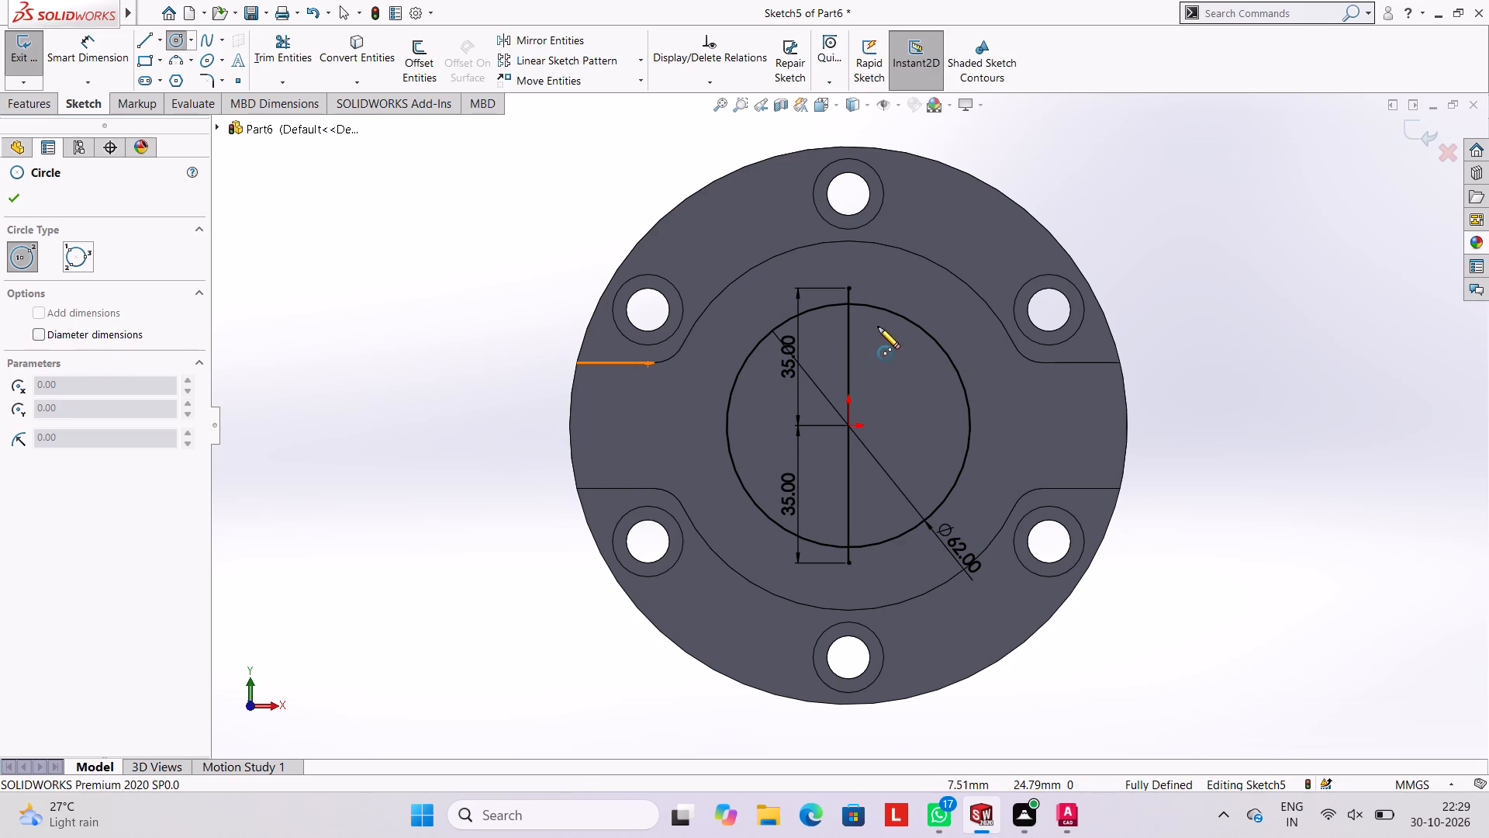
pyautogui.click(847, 289)
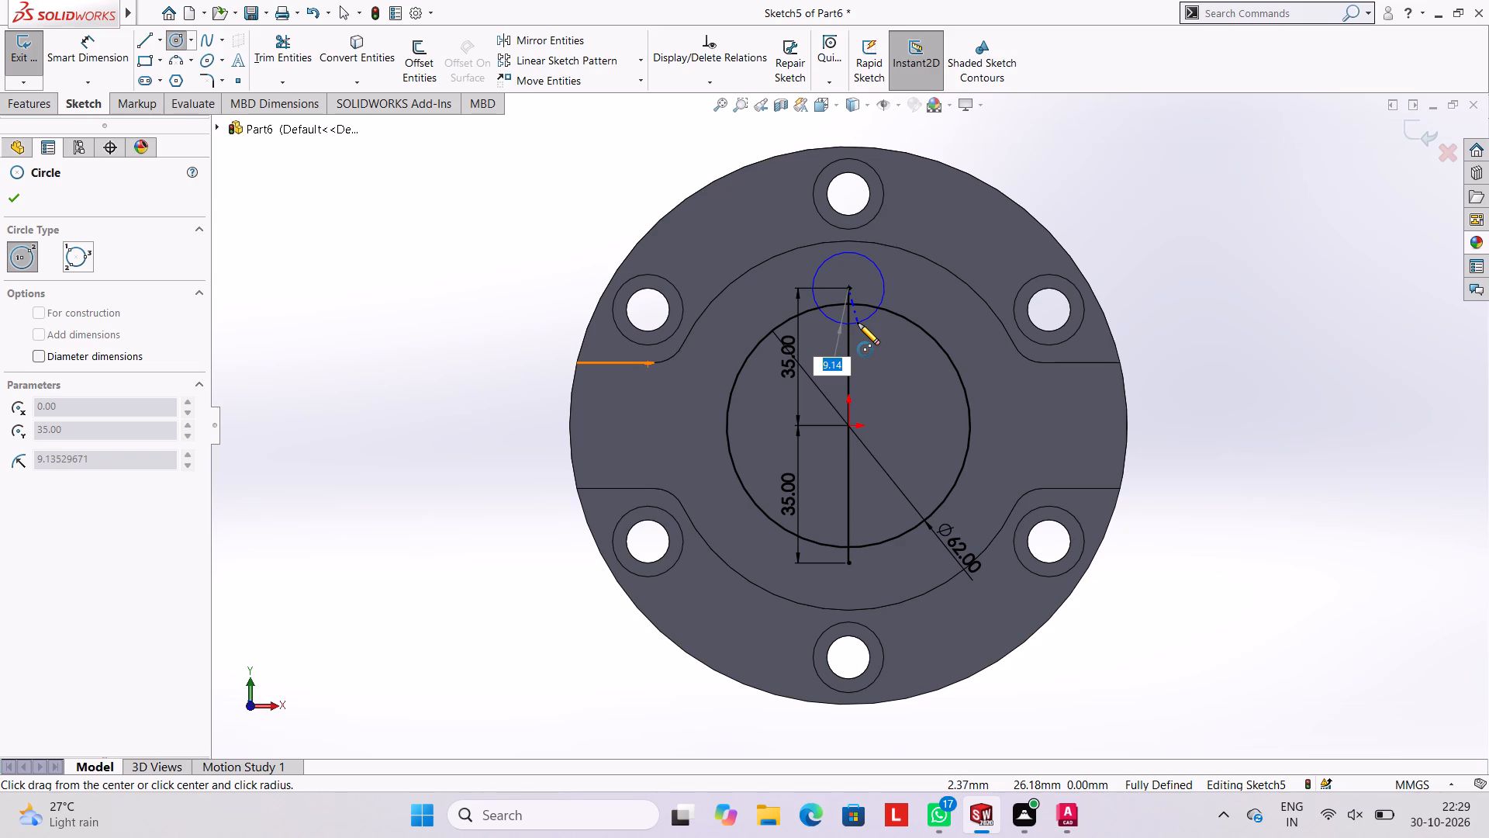
pyautogui.write('11')
pyautogui.press('Return')
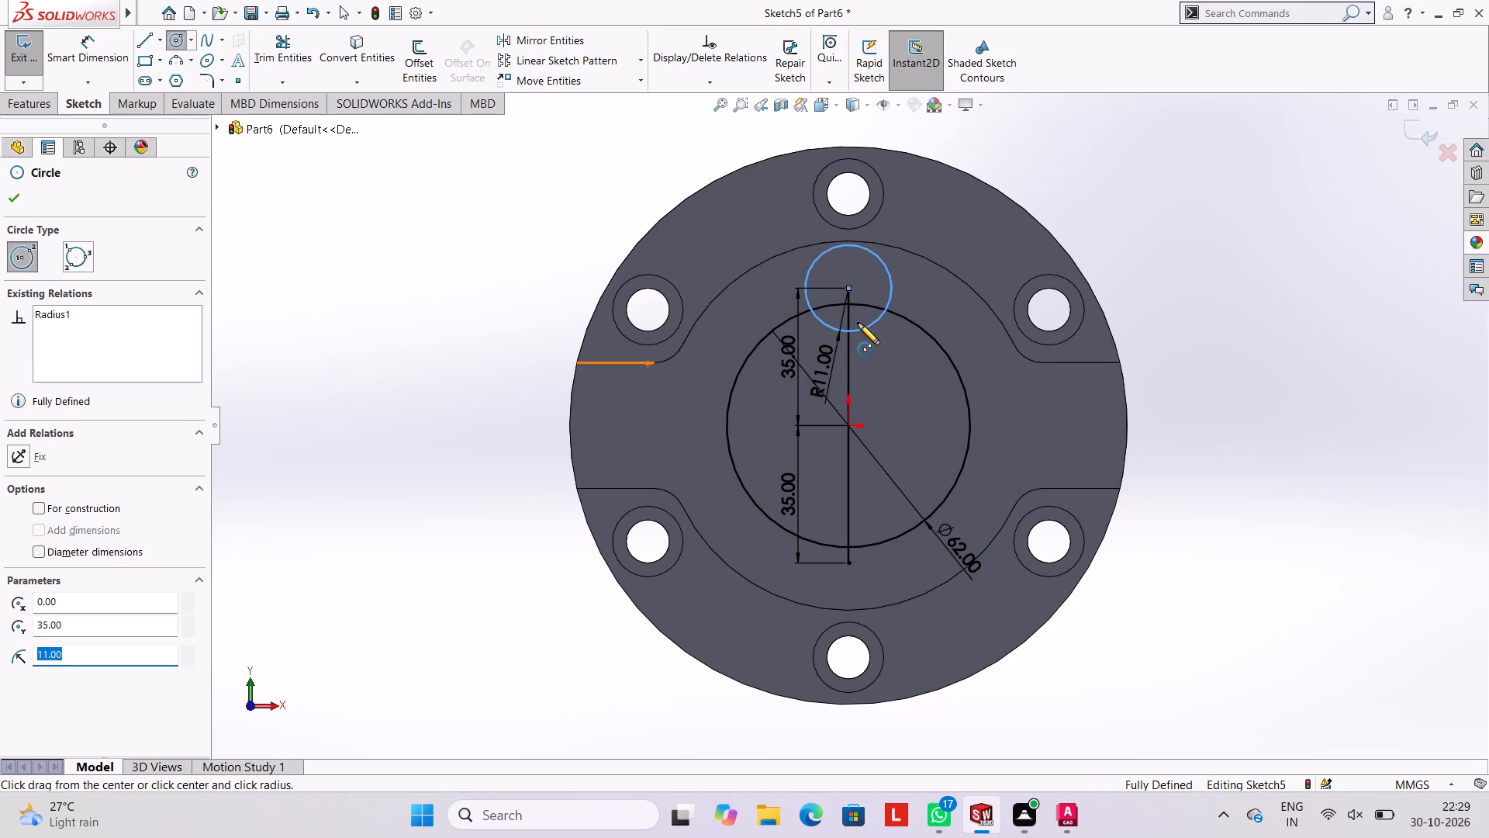
pyautogui.press('Escape')
pyautogui.press('Escape')
pyautogui.press('Escape')
pyautogui.press('Escape')
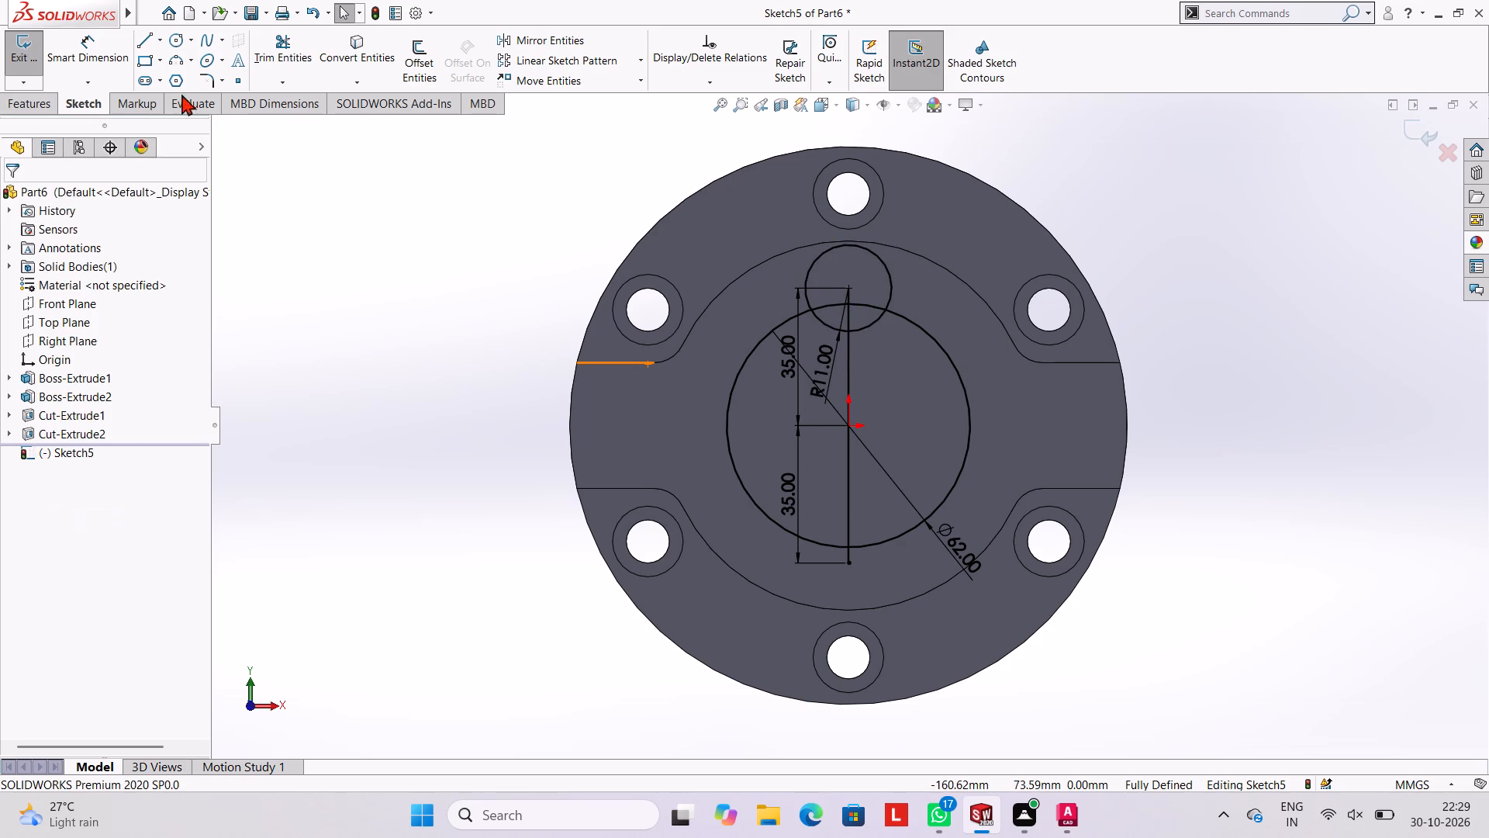
# Sketch a circle of 11 mm radius centred on the bottom end of the lower vertical line.
pyautogui.click(178, 47)
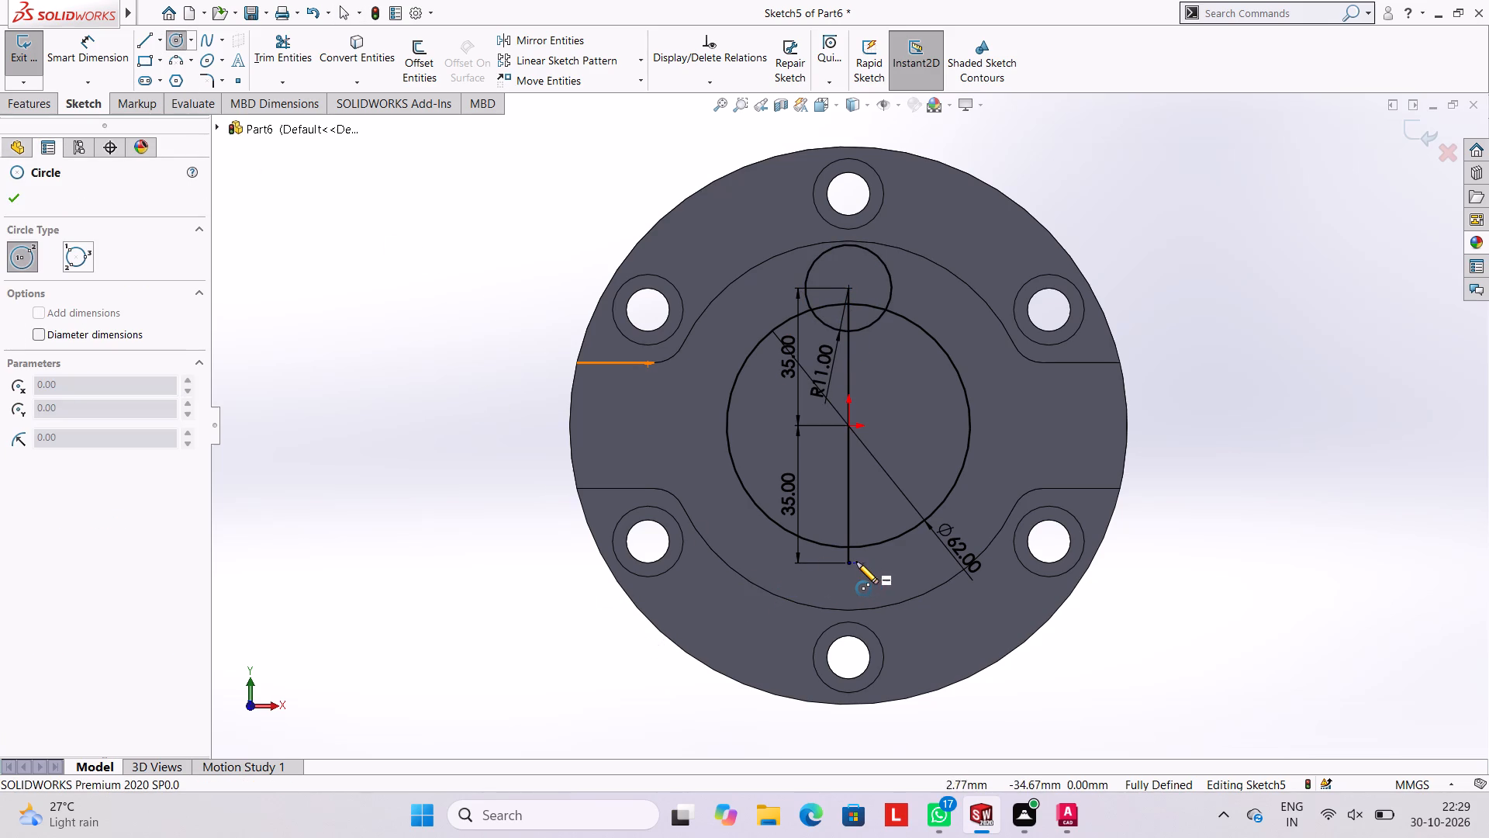
pyautogui.click(851, 563)
pyautogui.write('11')
pyautogui.press('Return')
pyautogui.press('Escape')
pyautogui.press('Escape')
pyautogui.press('Escape')
pyautogui.press('Escape')
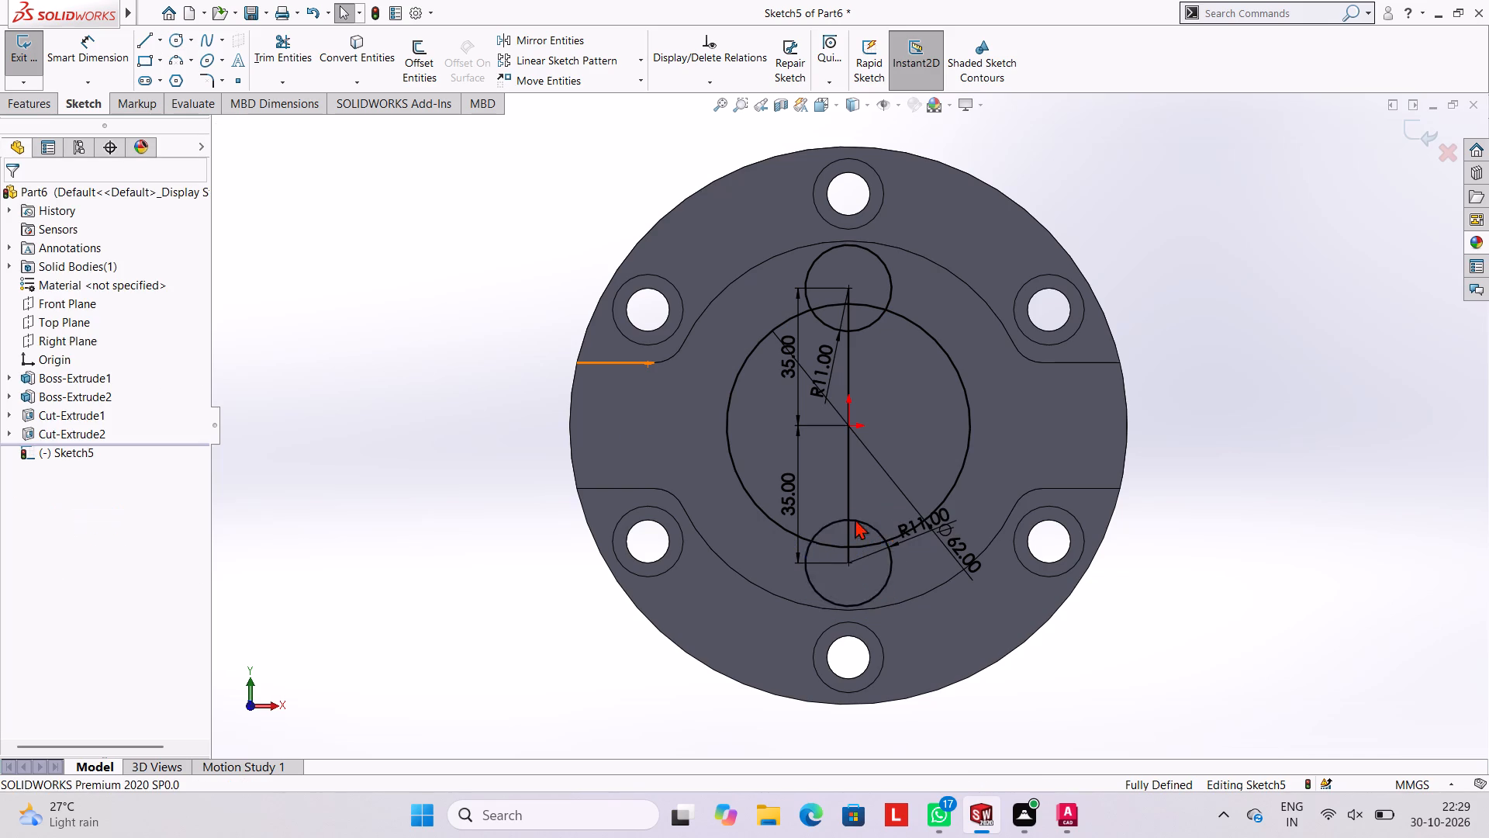
# Trim away the portions of both 11 mm radius circles that lie inside the 62 mm circle.
pyautogui.click(285, 47)
pyautogui.click(830, 327)
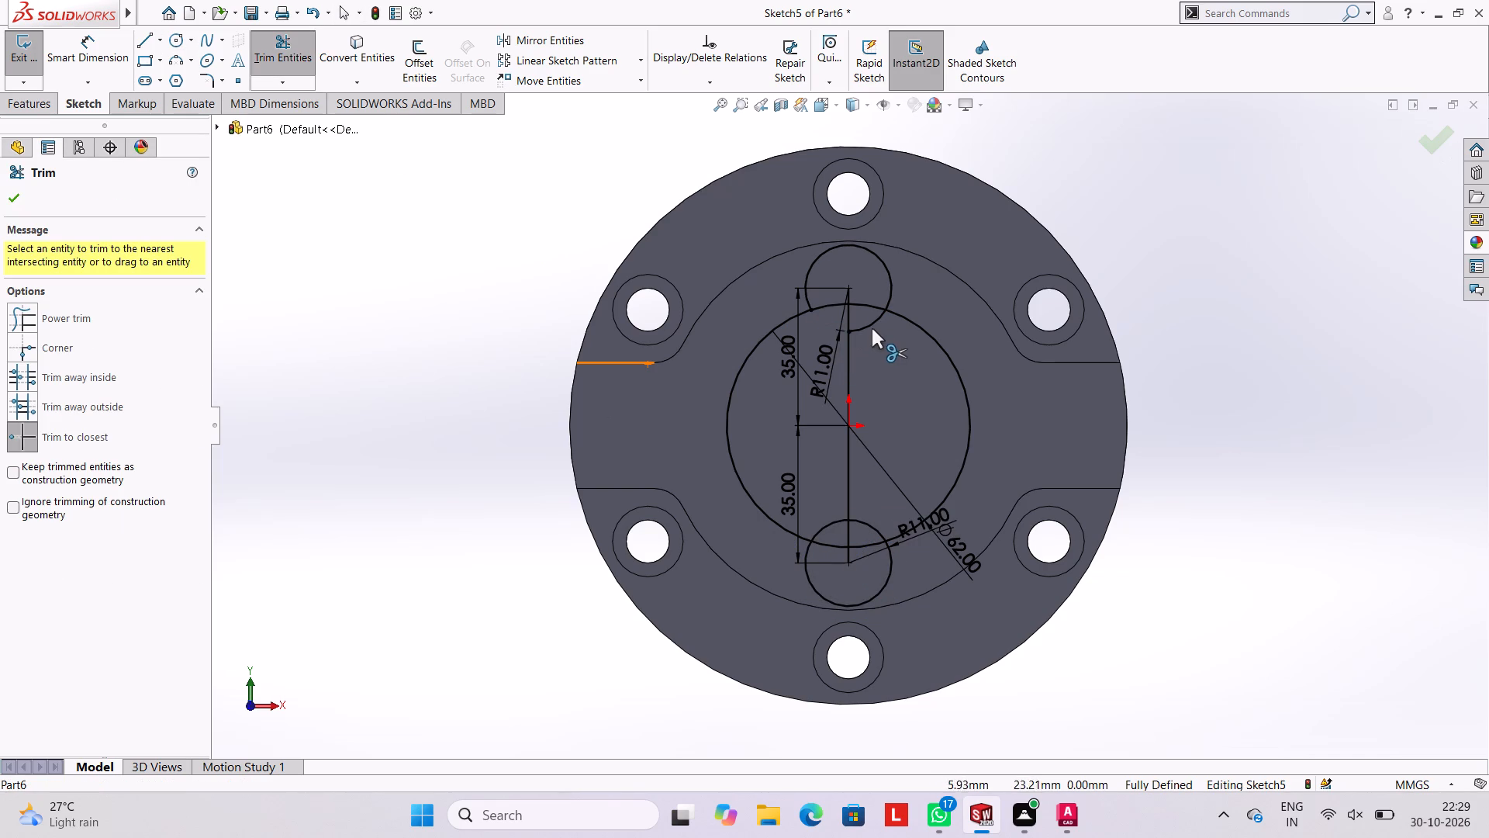
pyautogui.click(872, 323)
pyautogui.click(834, 523)
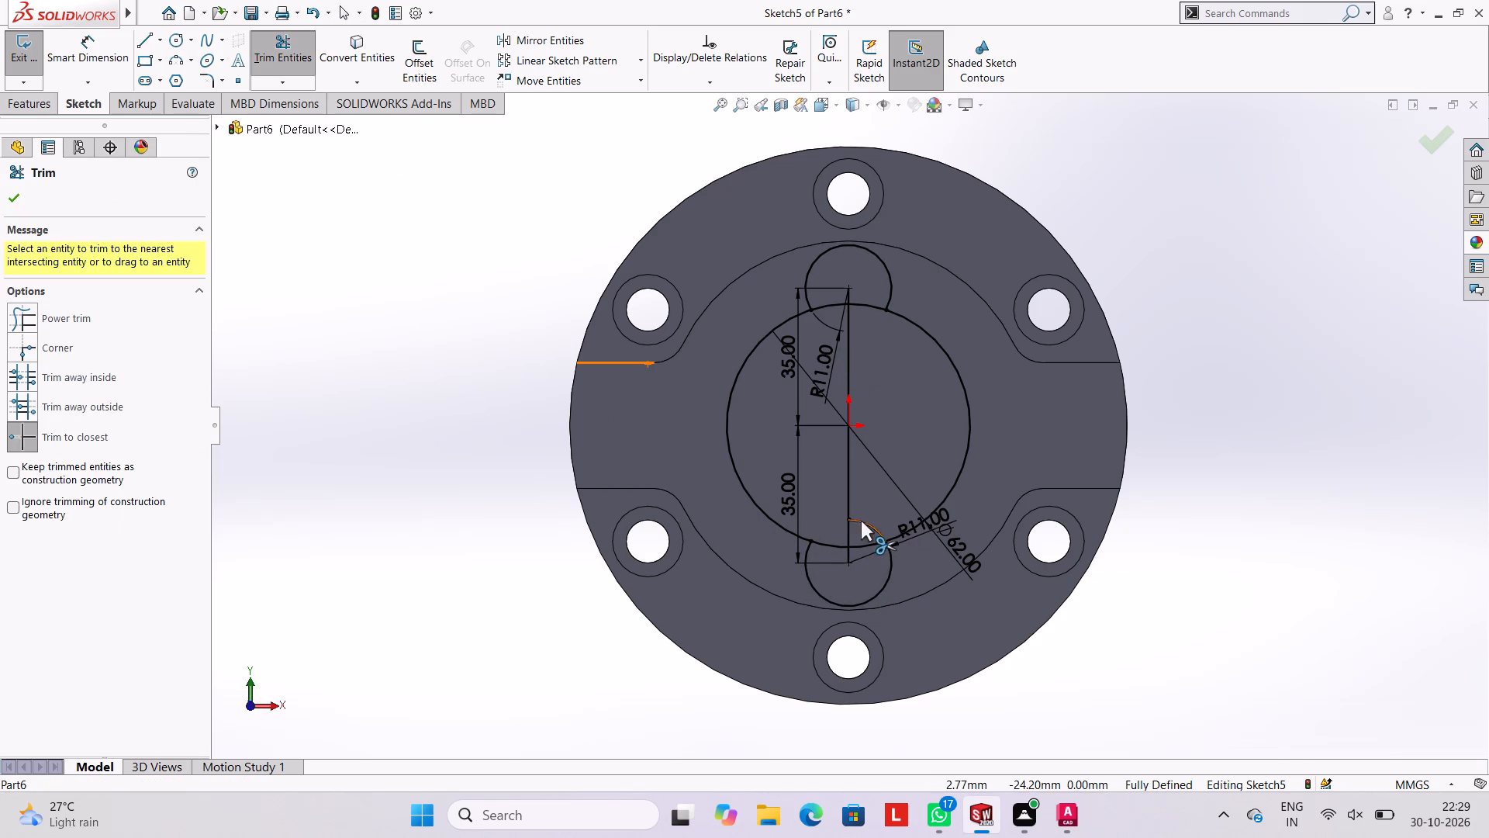
pyautogui.click(861, 521)
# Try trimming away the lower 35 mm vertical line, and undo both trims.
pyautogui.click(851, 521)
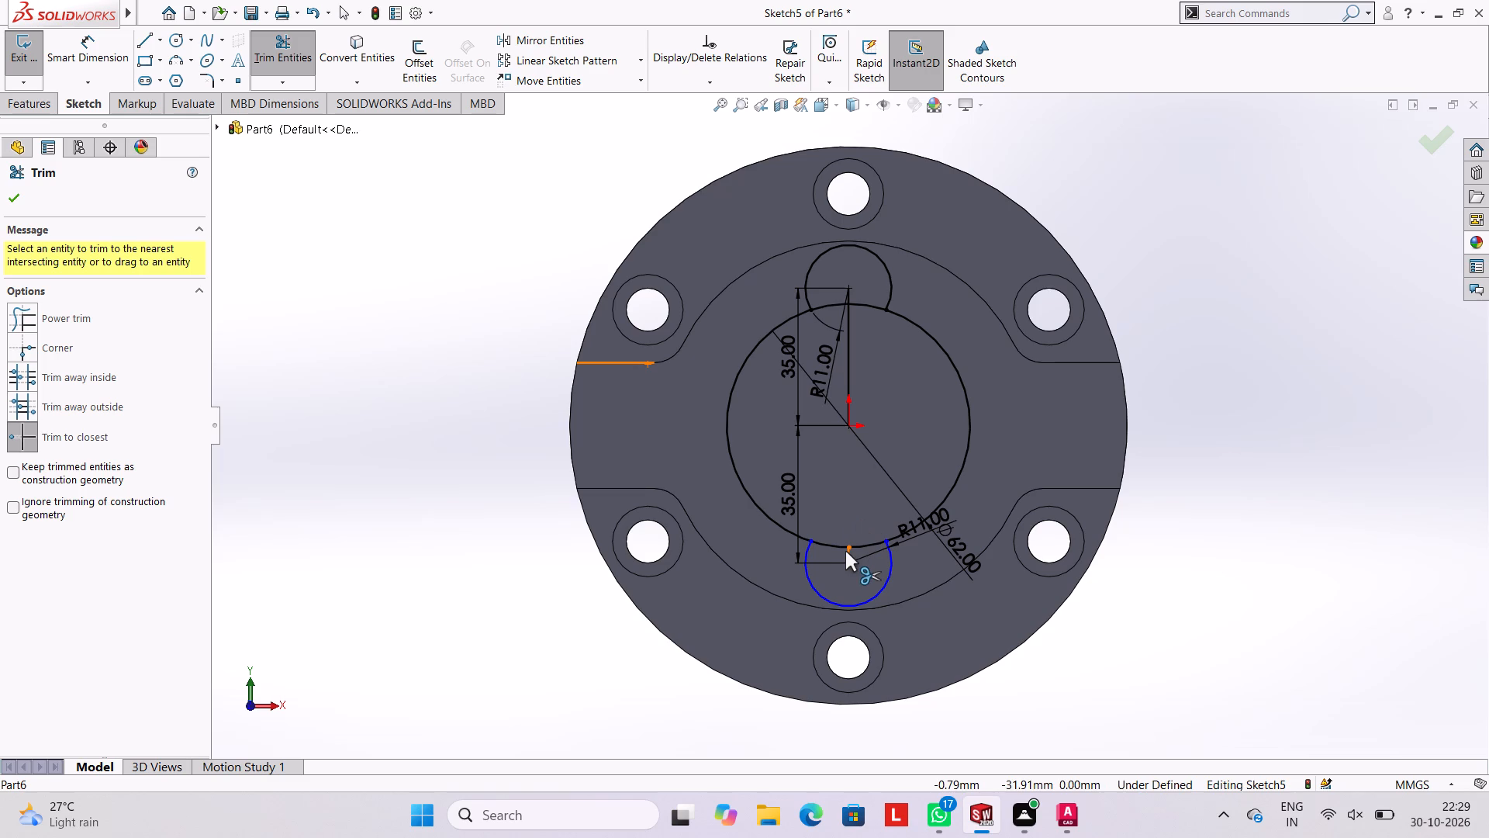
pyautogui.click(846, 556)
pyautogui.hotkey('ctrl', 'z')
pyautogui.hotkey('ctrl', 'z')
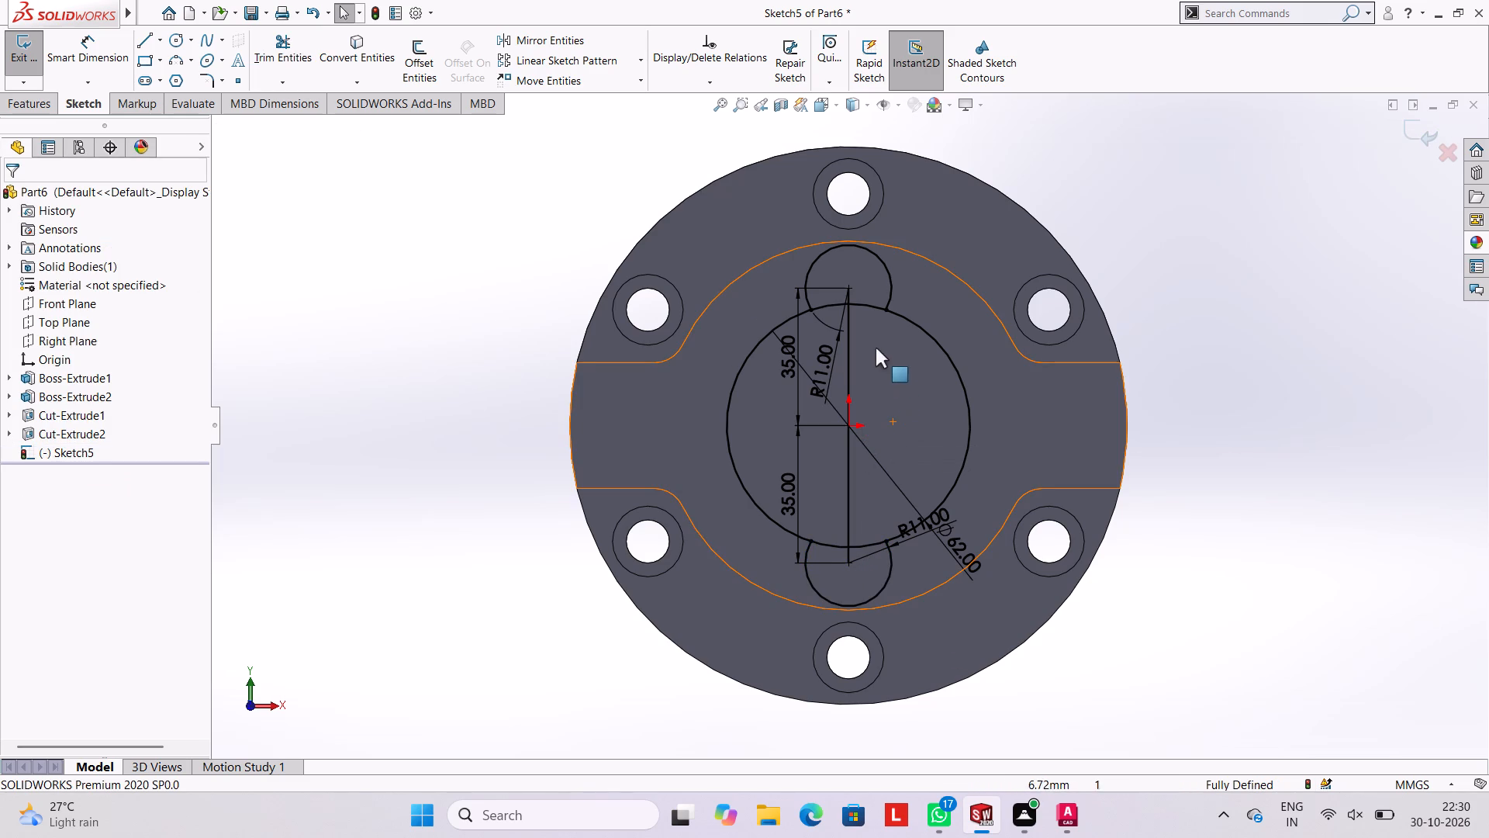
# Trim away the segments of the 62 mm circle that lie inside the lower and upper 11 mm radius arcs.
pyautogui.scroll(-2, 900, 498)
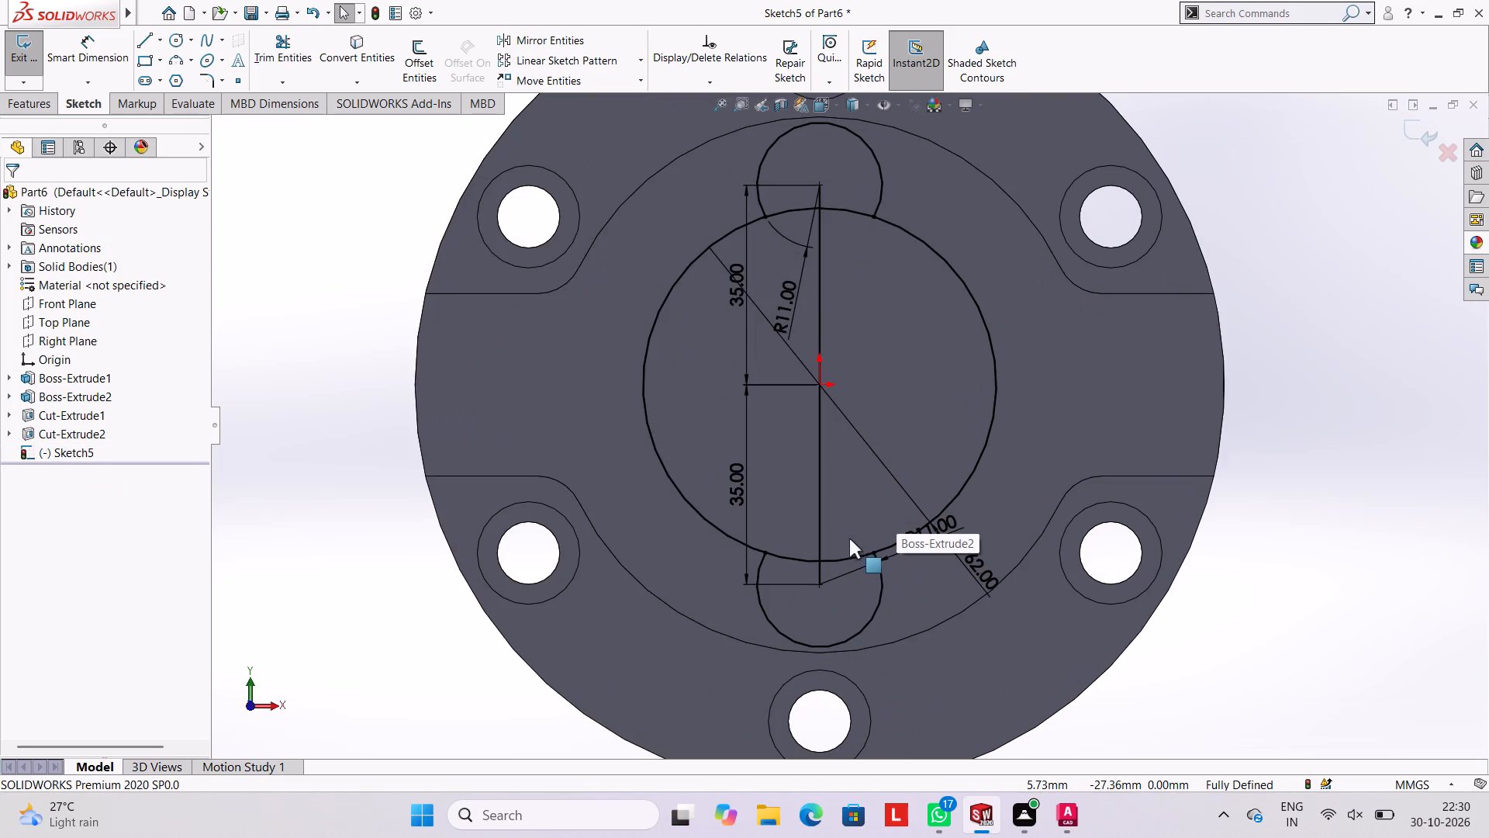
pyautogui.click(284, 68)
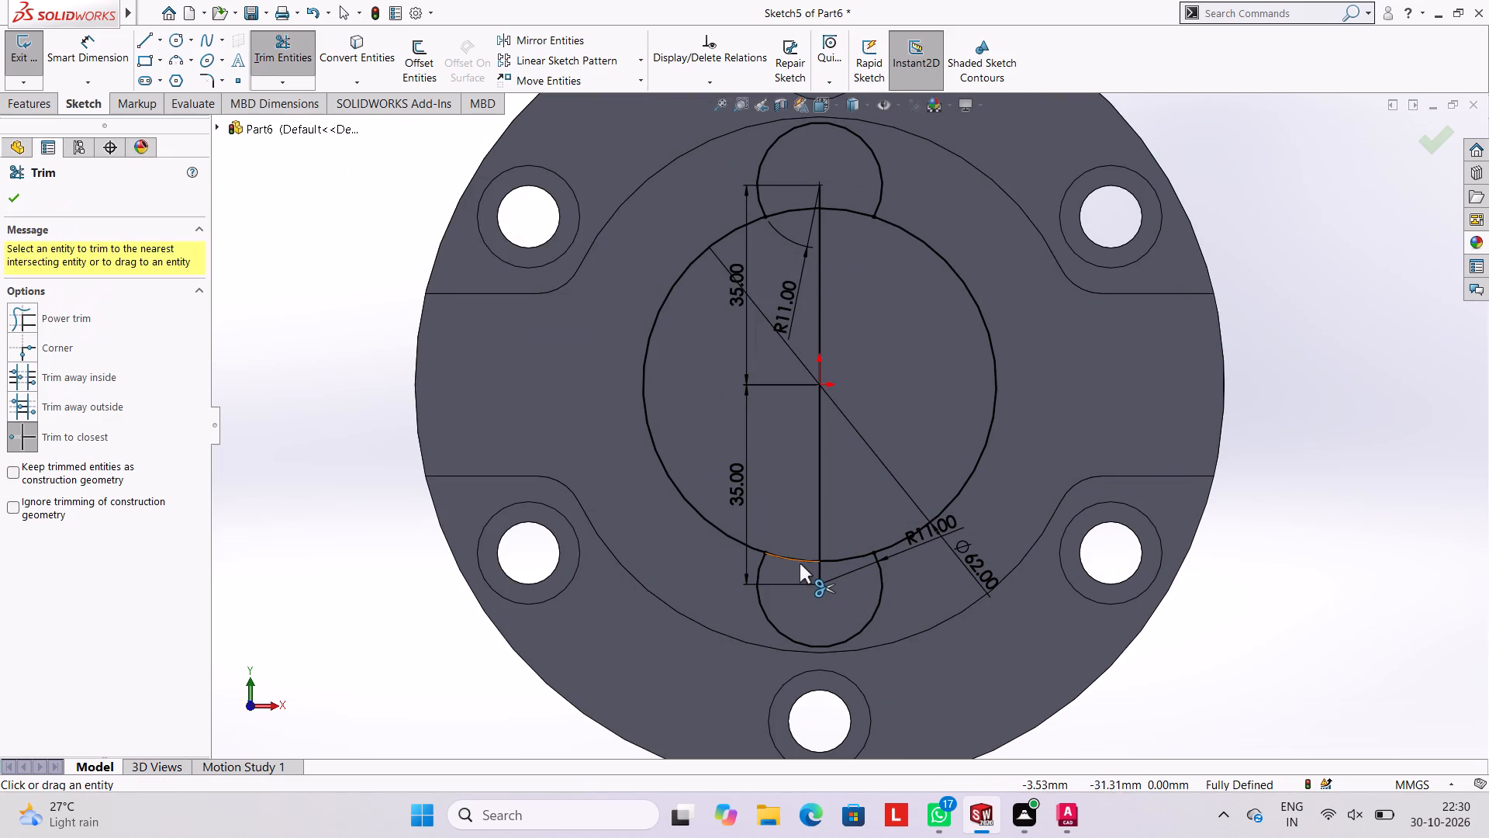
pyautogui.click(800, 563)
pyautogui.click(852, 558)
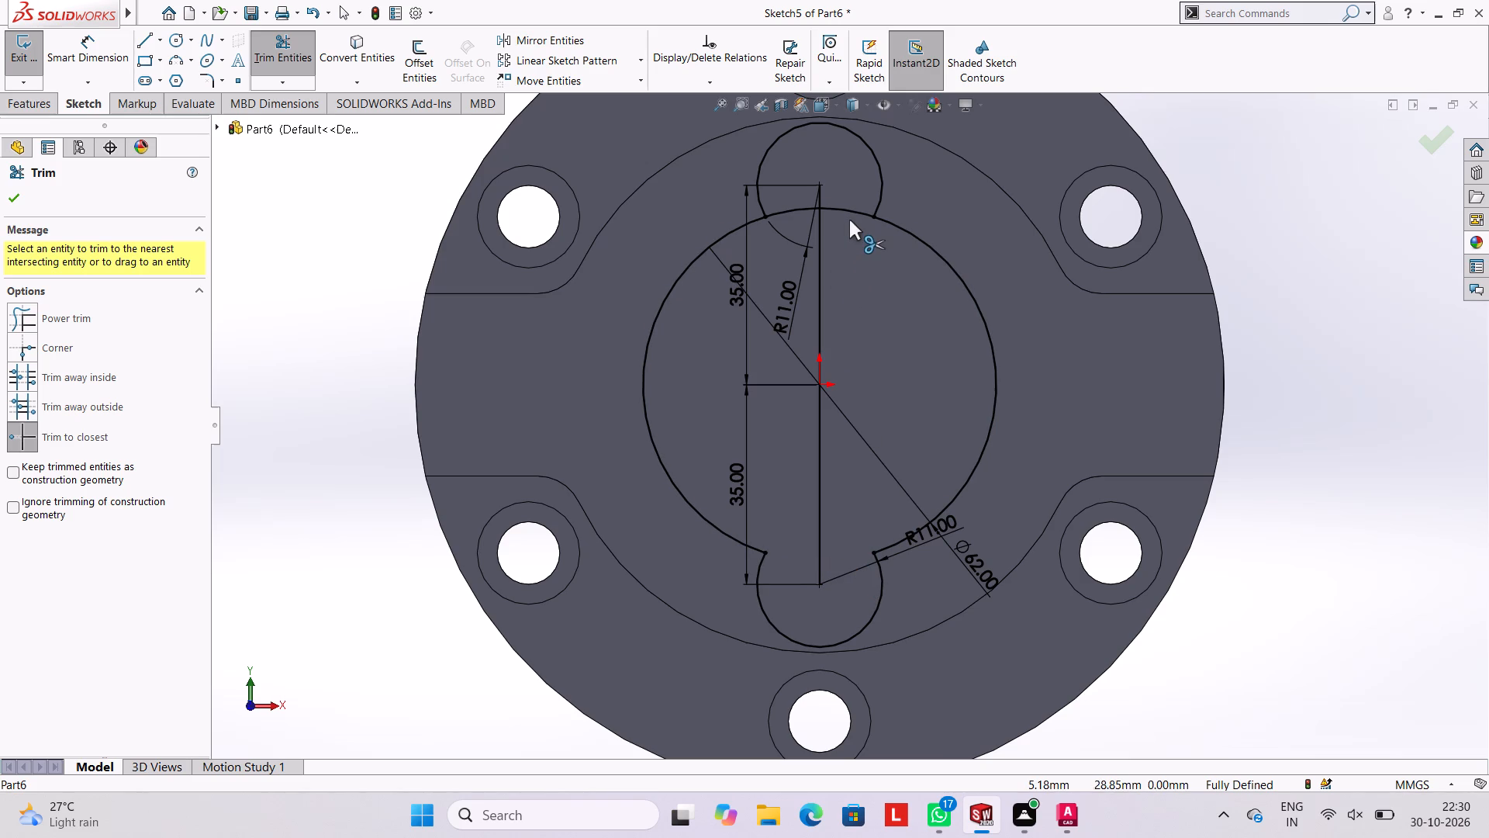
pyautogui.click(849, 209)
pyautogui.click(804, 213)
# Sketch a tangent line about 29 mm long from the lower 11 mm radius arc's right side to the 62 mm circle.
pyautogui.scroll(3, 910, 463)
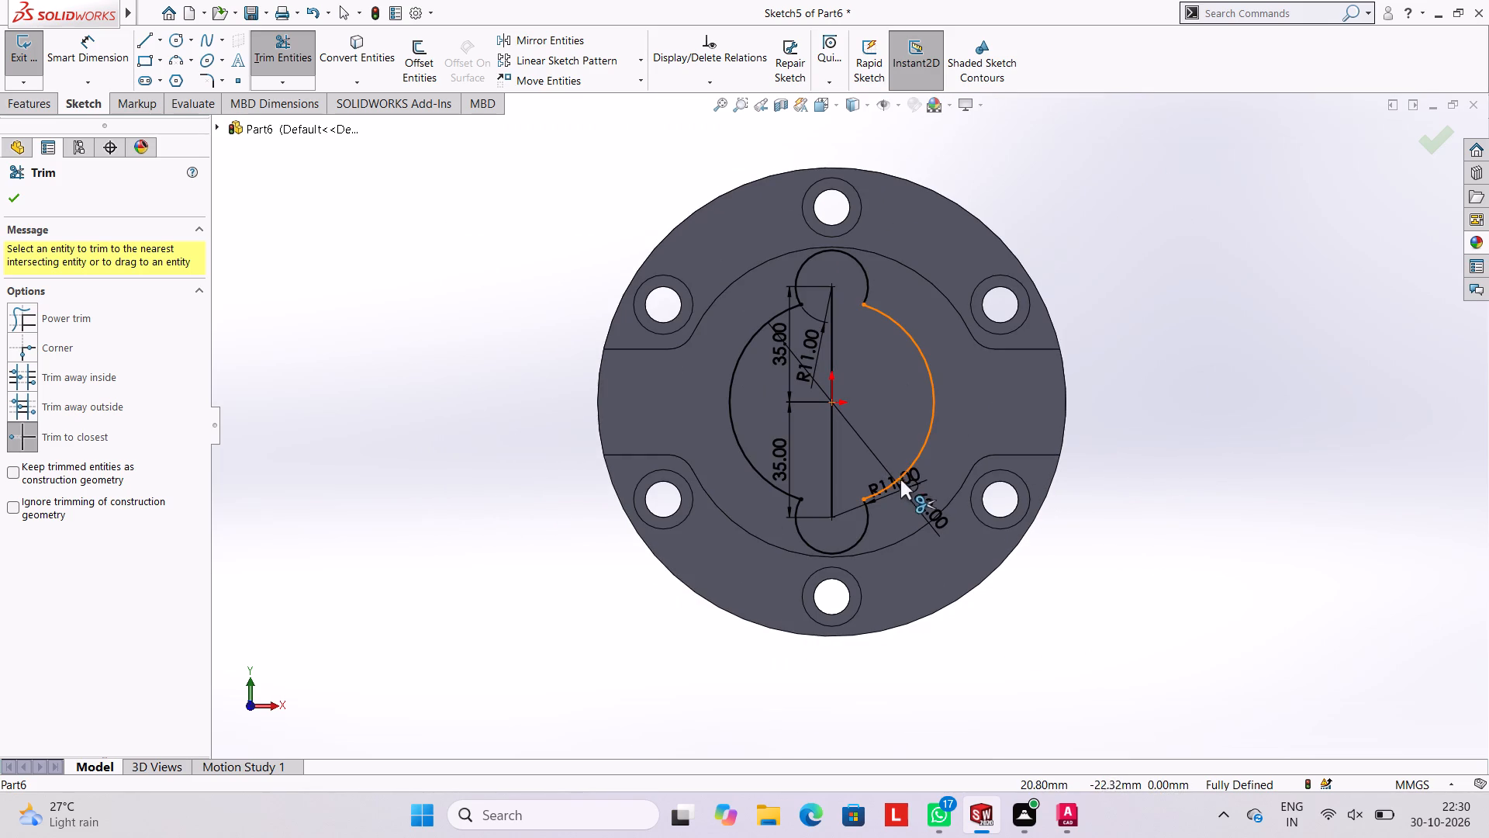
pyautogui.click(141, 33)
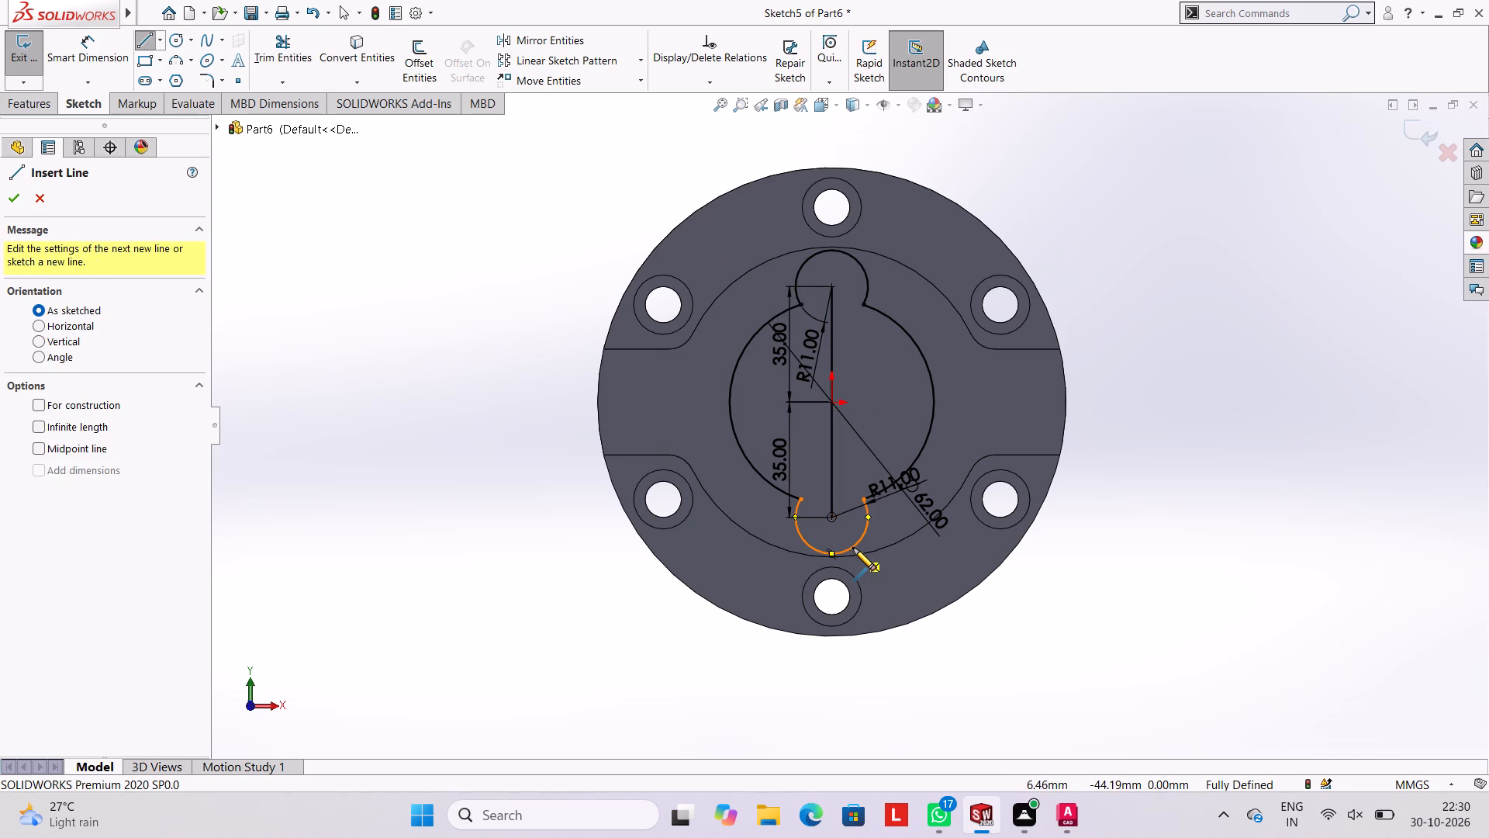
pyautogui.click(853, 548)
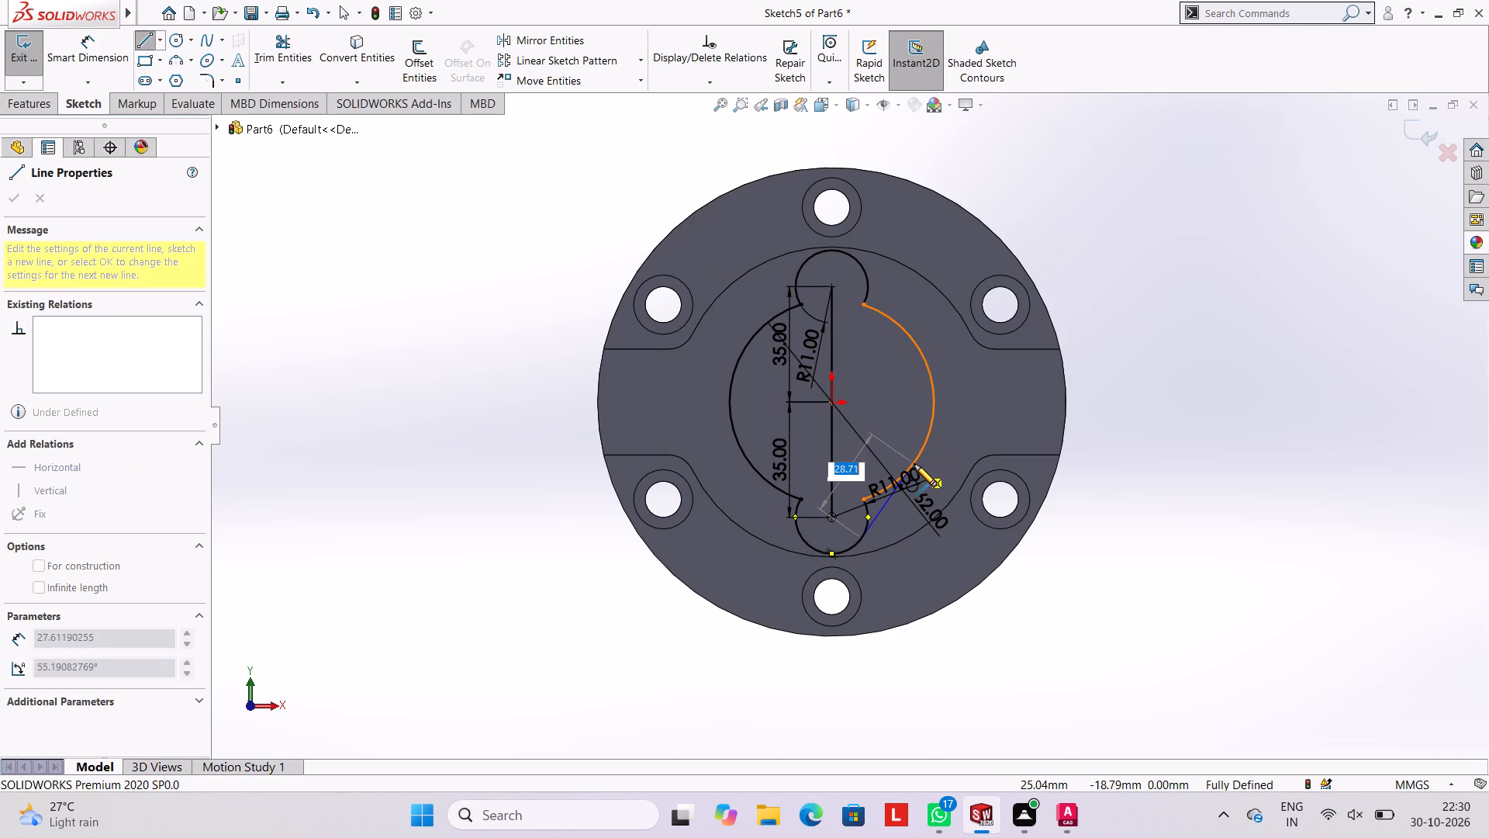
pyautogui.scroll(-4, 914, 464)
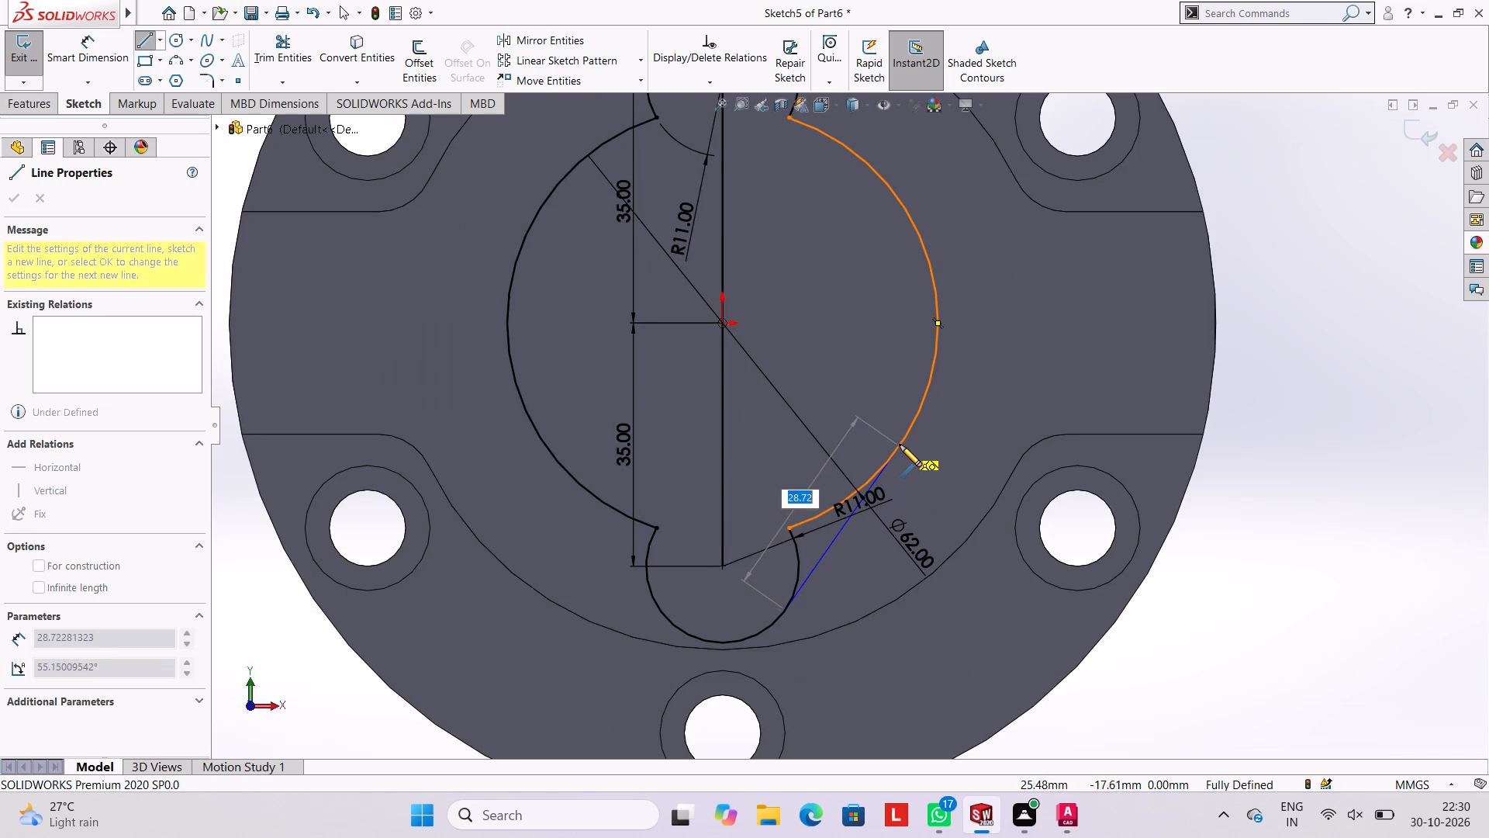
pyautogui.click(923, 410)
pyautogui.press('Escape')
pyautogui.press('Escape')
pyautogui.press('Escape')
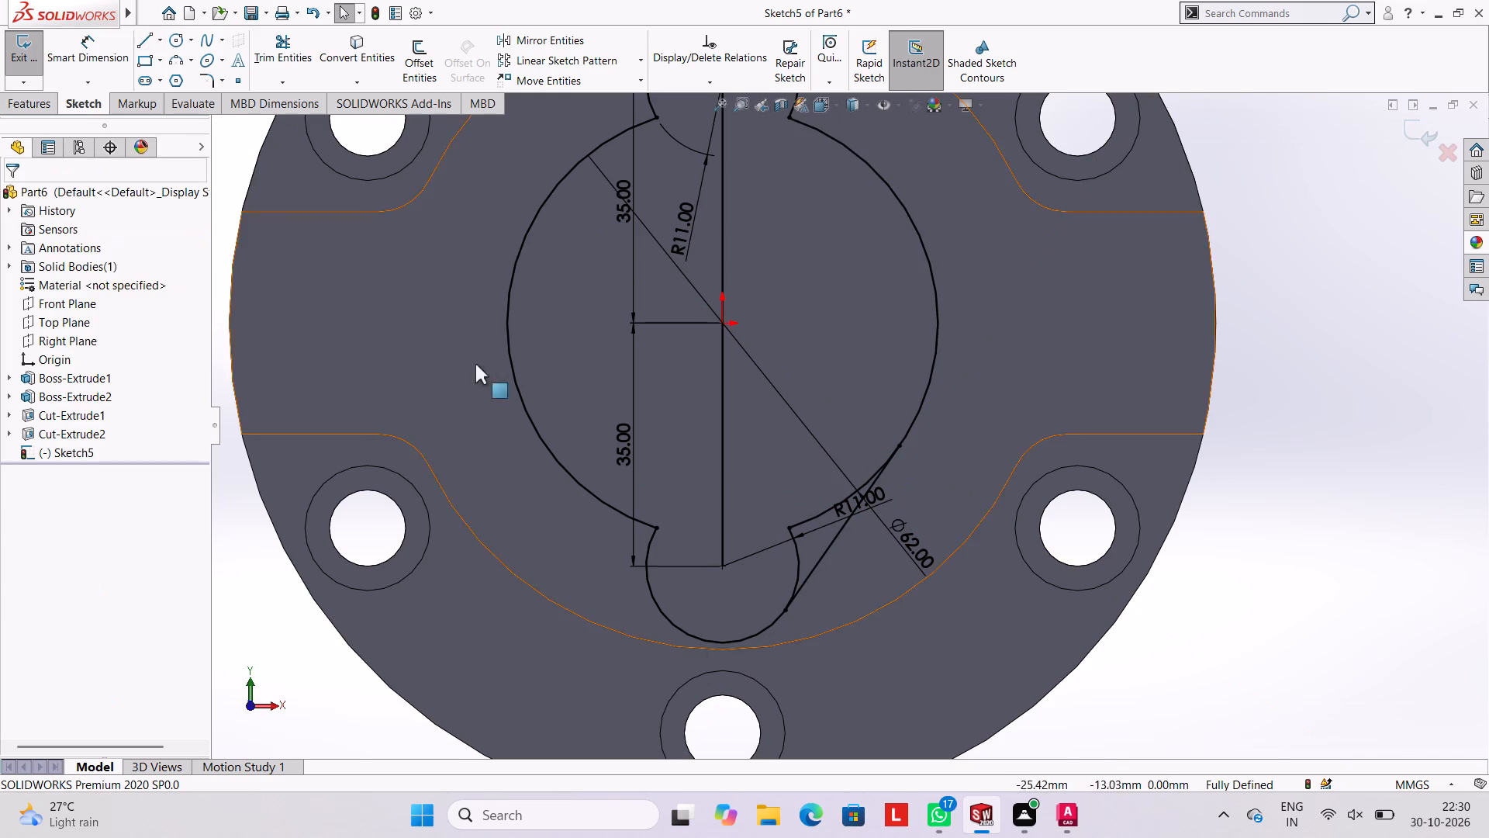
# Sketch the matching tangent line from the lower 11 mm radius arc's left side to the 62 mm circle.
pyautogui.click(145, 34)
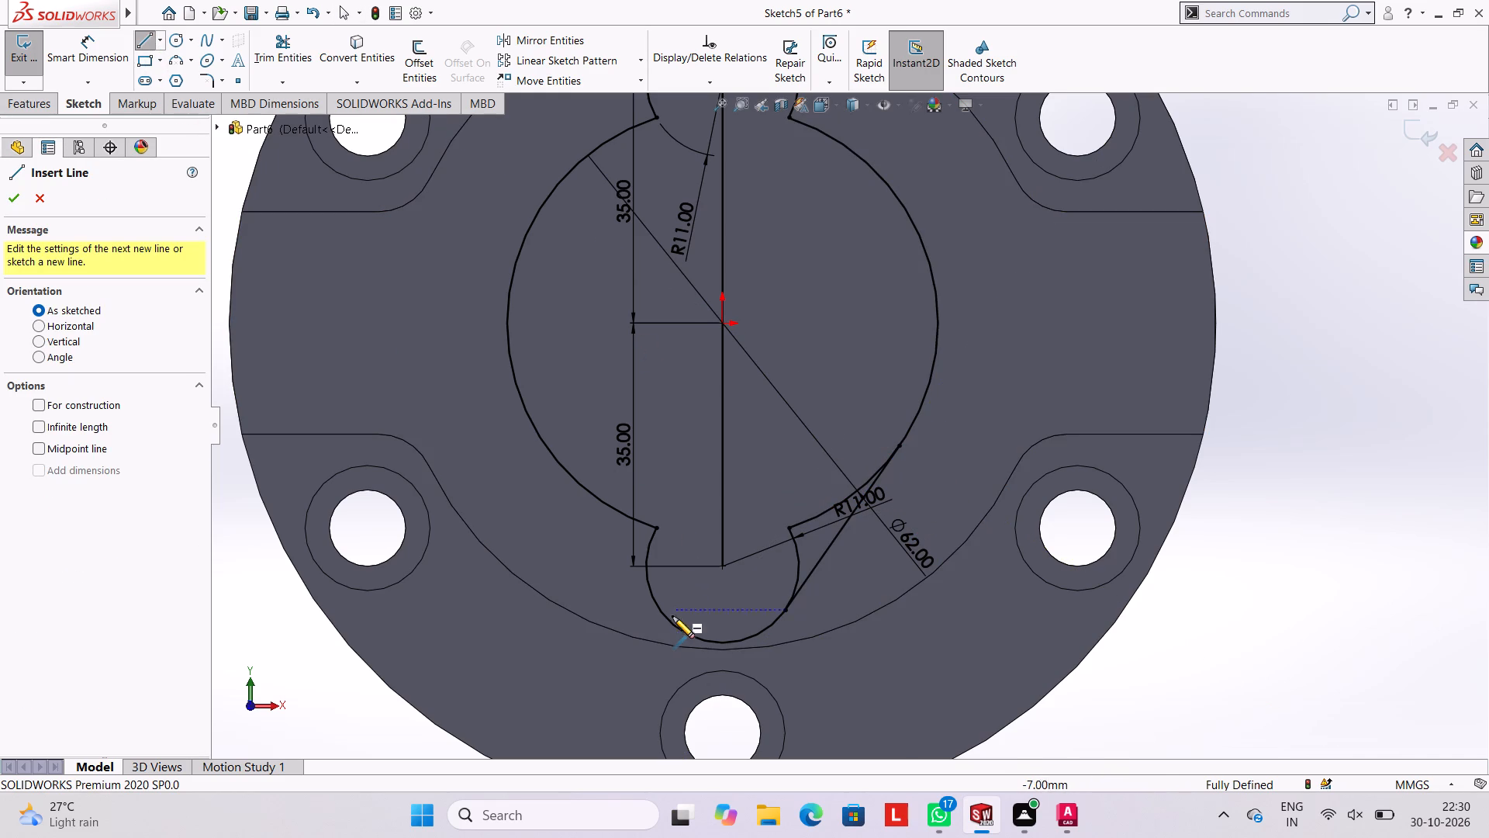
pyautogui.click(665, 620)
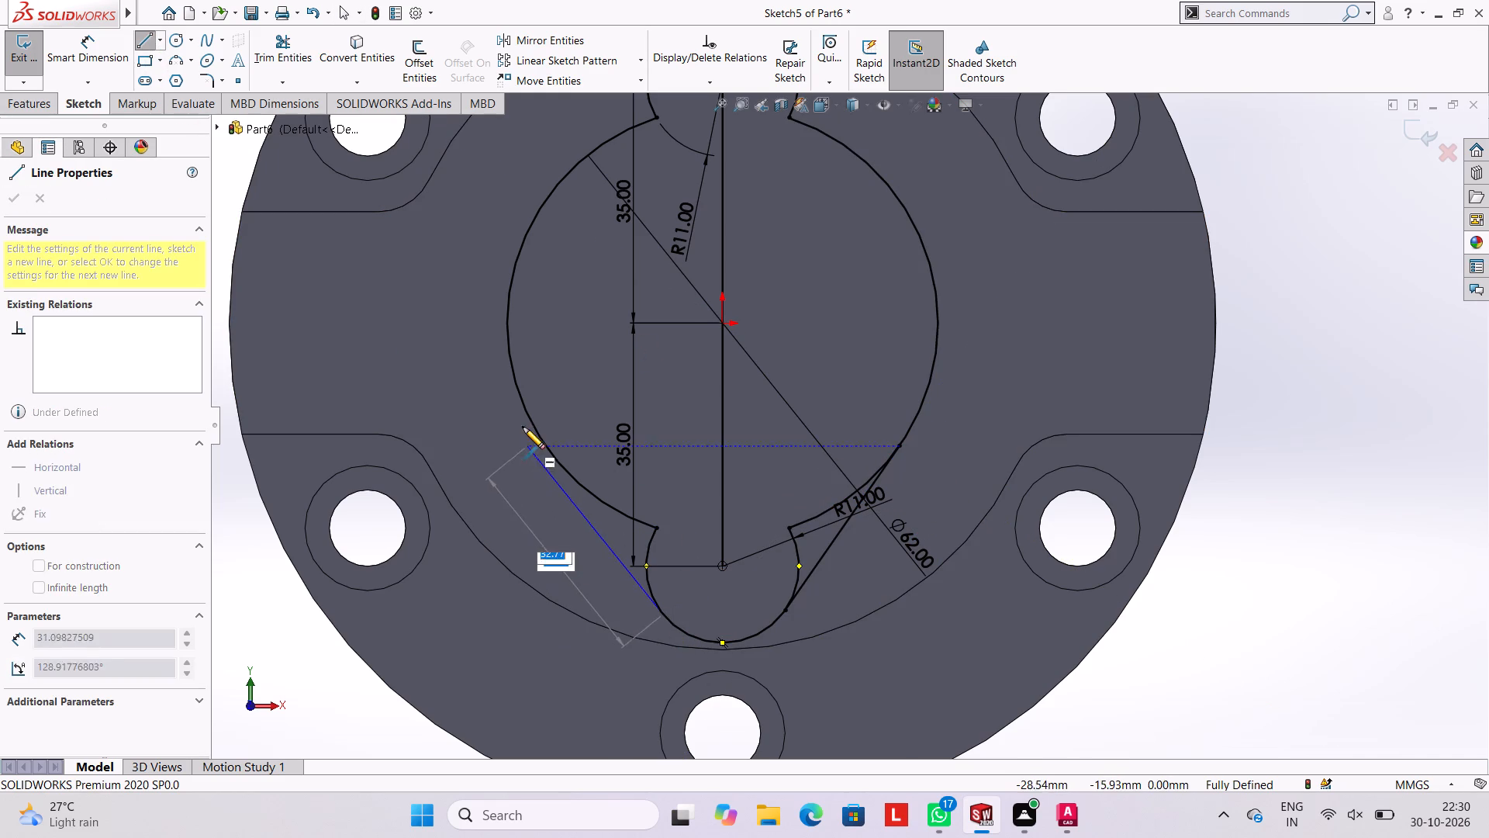
pyautogui.click(534, 428)
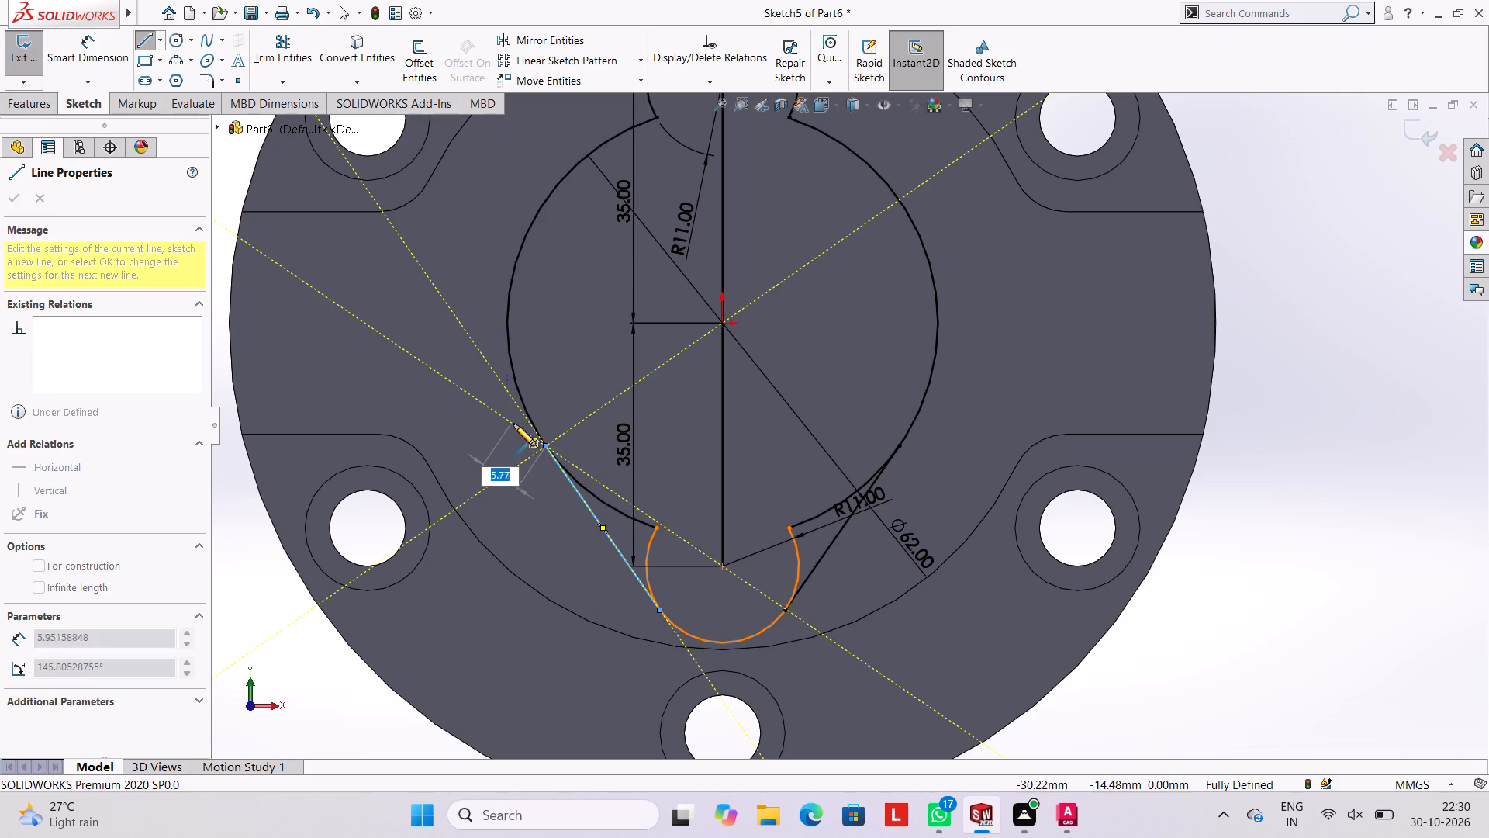
pyautogui.press('Escape')
pyautogui.press('Escape')
pyautogui.press('Escape')
pyautogui.press('Escape')
# Trim away the lower 11 mm radius arc and 62 mm circle segments lying inside the two lower tangent lines.
pyautogui.click(303, 64)
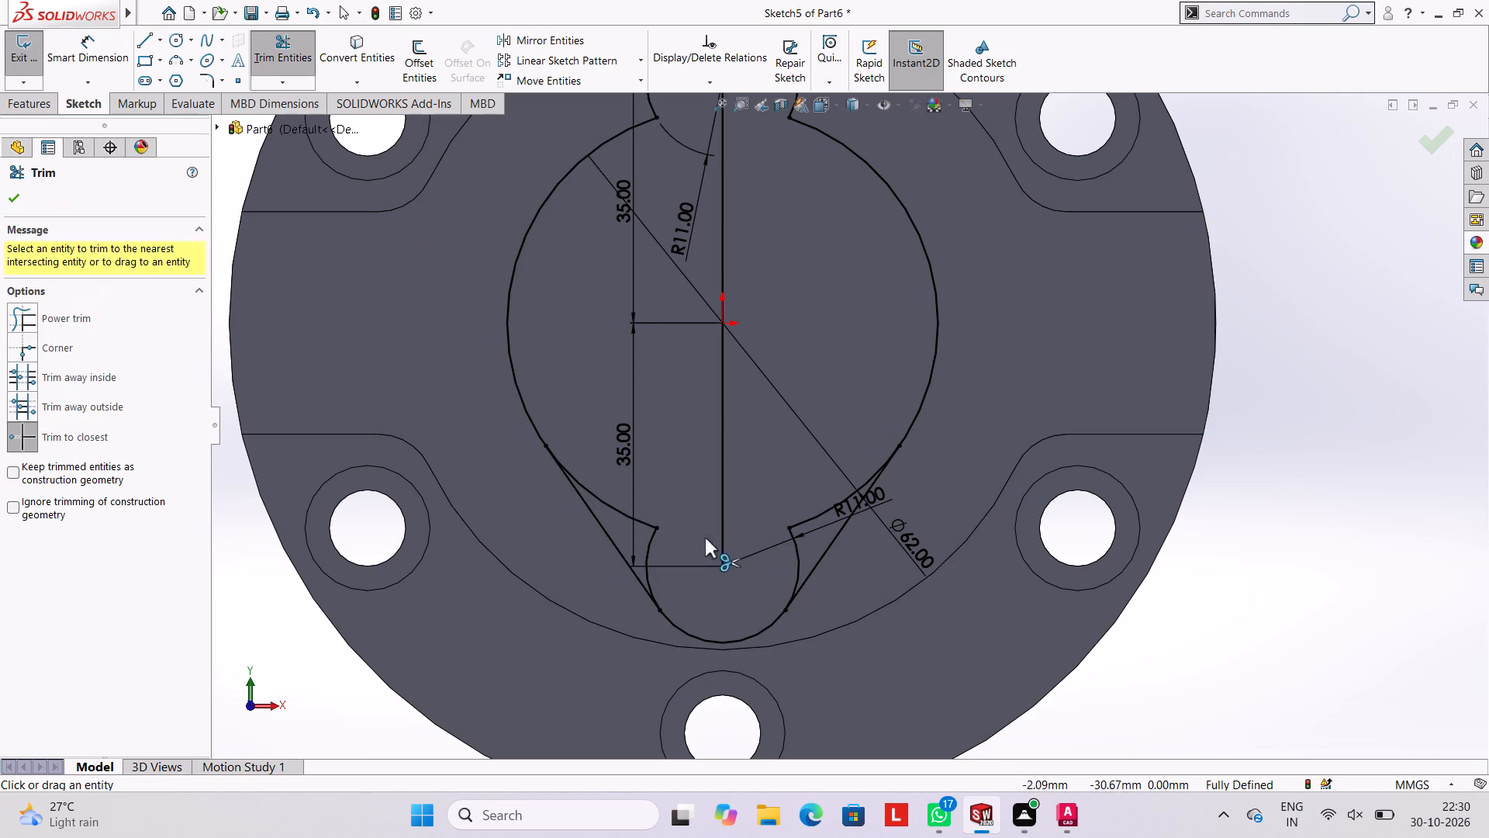
pyautogui.click(646, 549)
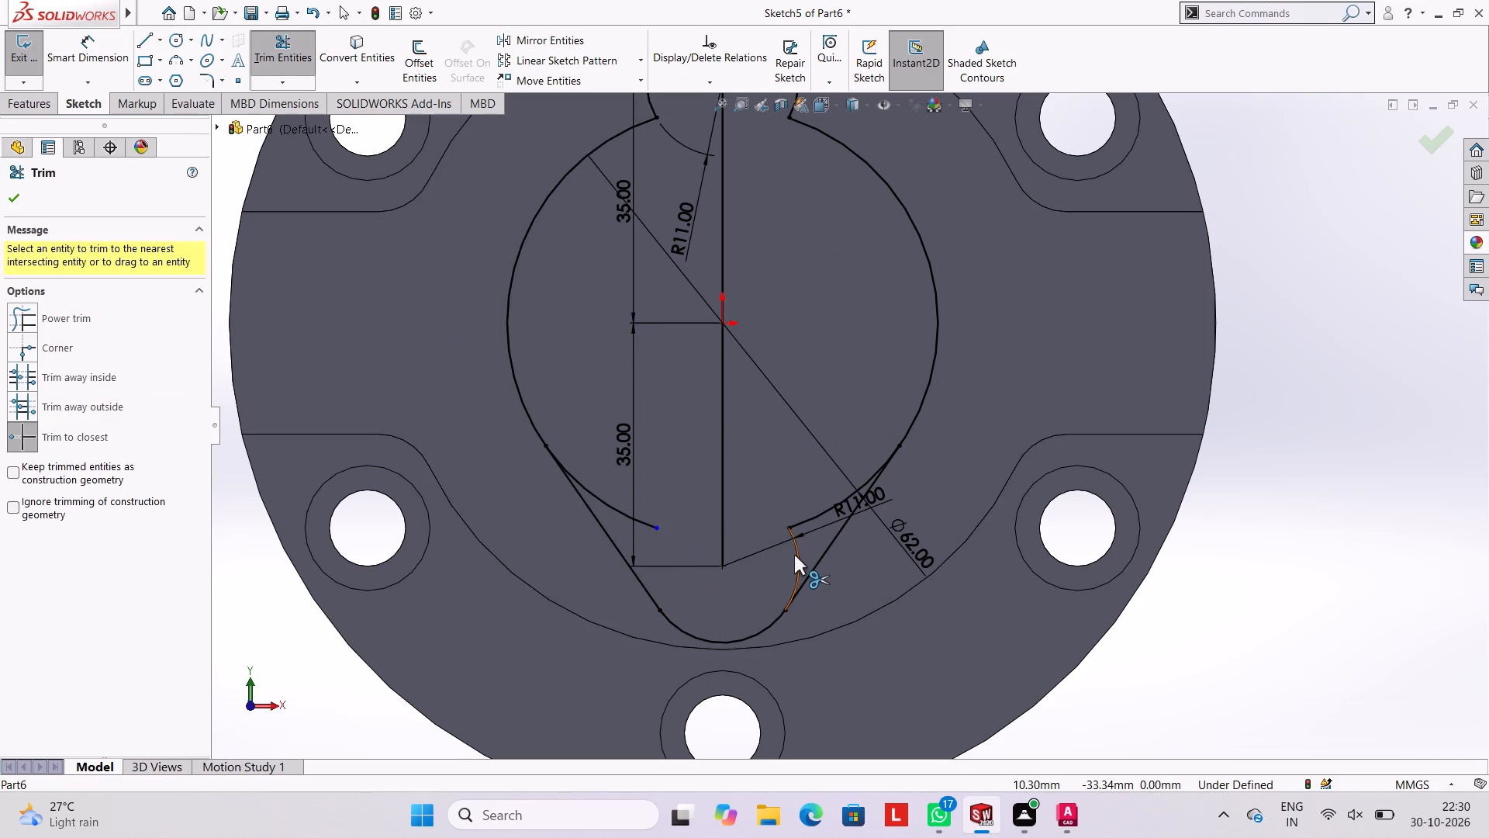
pyautogui.click(794, 555)
pyautogui.click(620, 510)
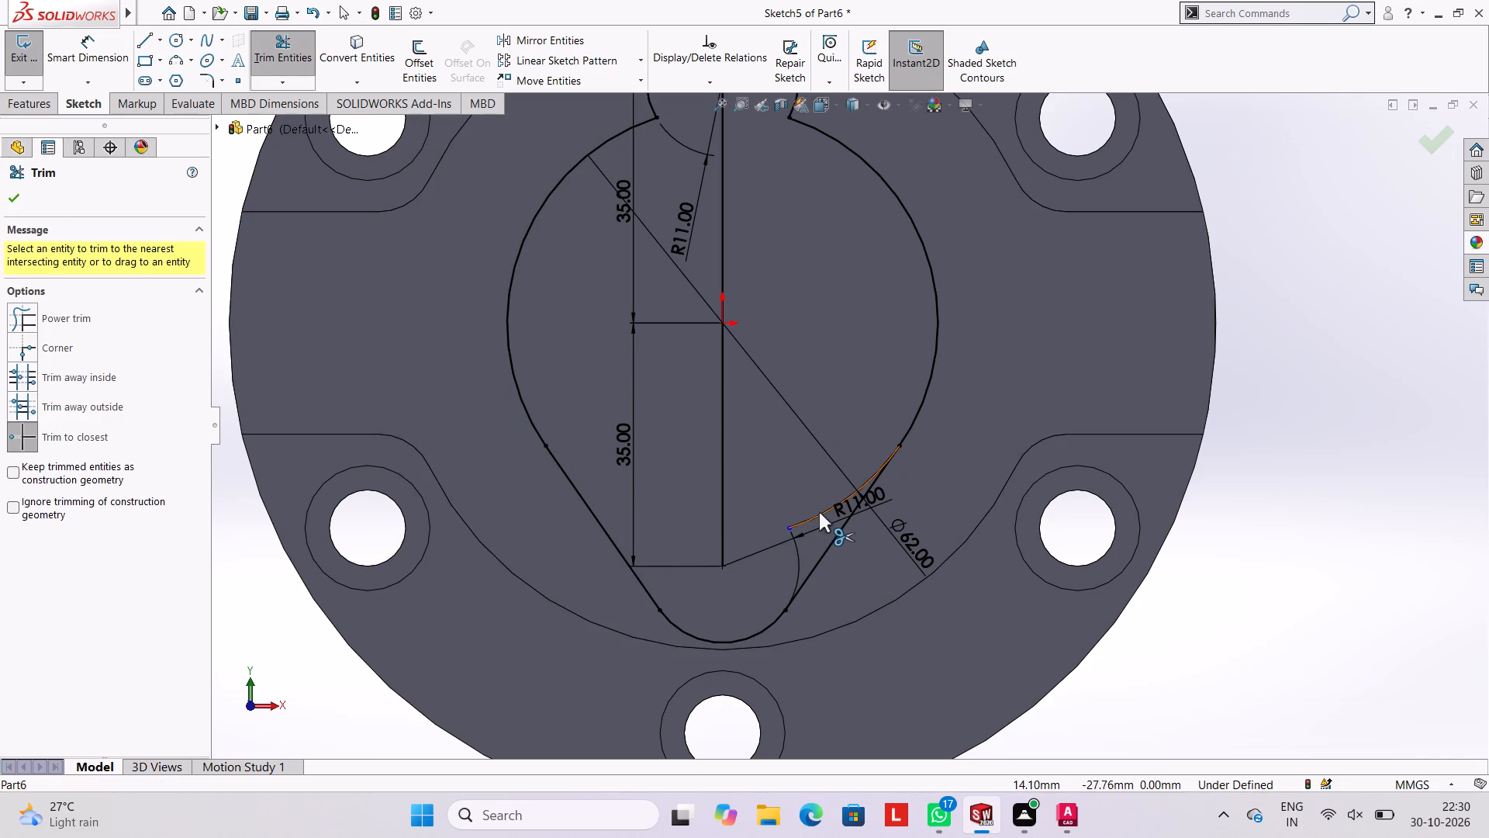
pyautogui.click(818, 510)
pyautogui.click(817, 511)
pyautogui.click(817, 514)
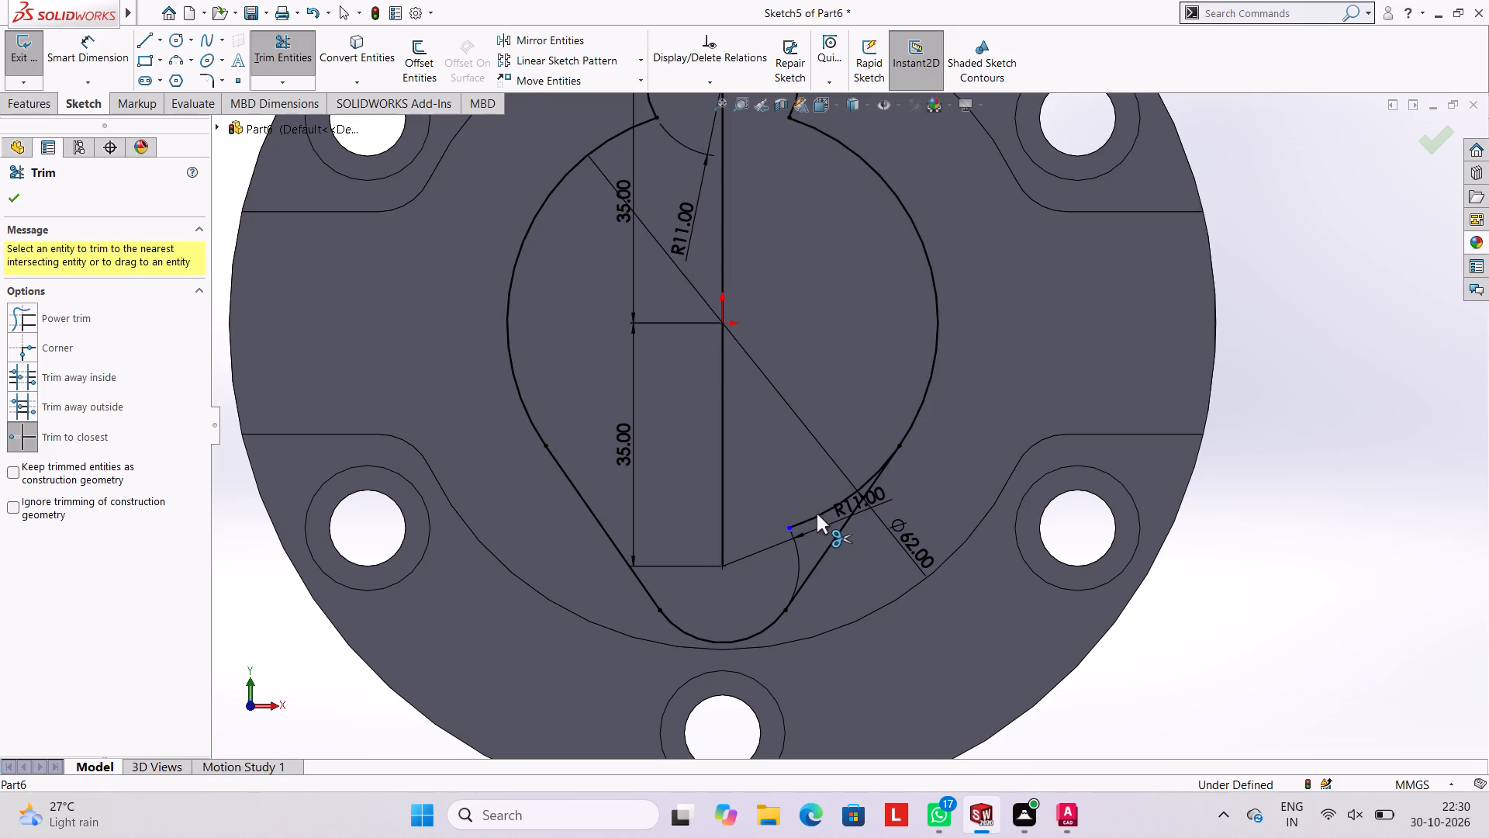
# Sketch a tangent line from the upper 11 mm radius arc's left side to the 62 mm circle.
pyautogui.scroll(3, 738, 292)
pyautogui.scroll(-2, 760, 241)
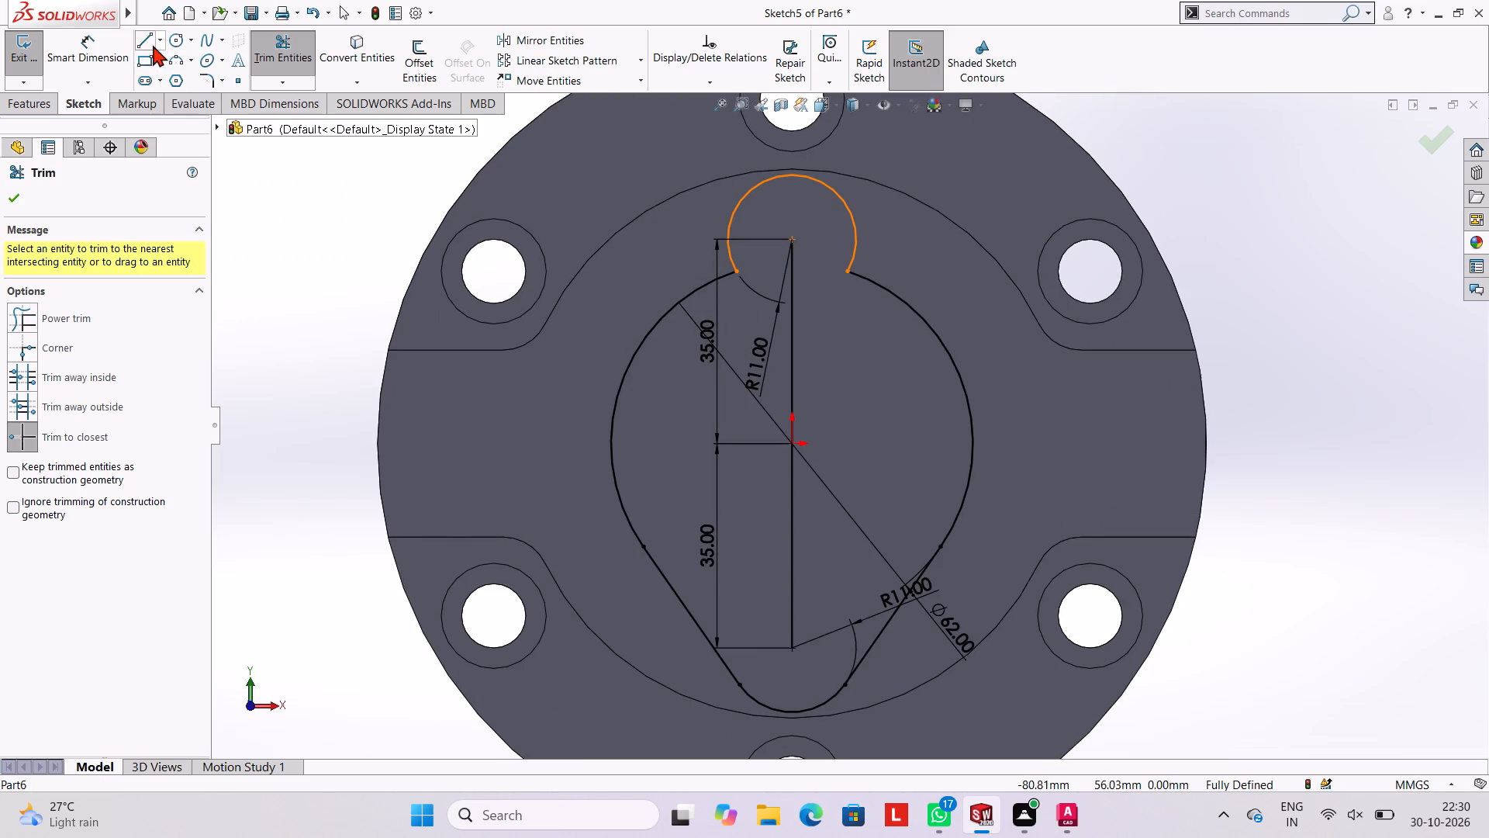
pyautogui.click(151, 43)
pyautogui.scroll(-2, 909, 254)
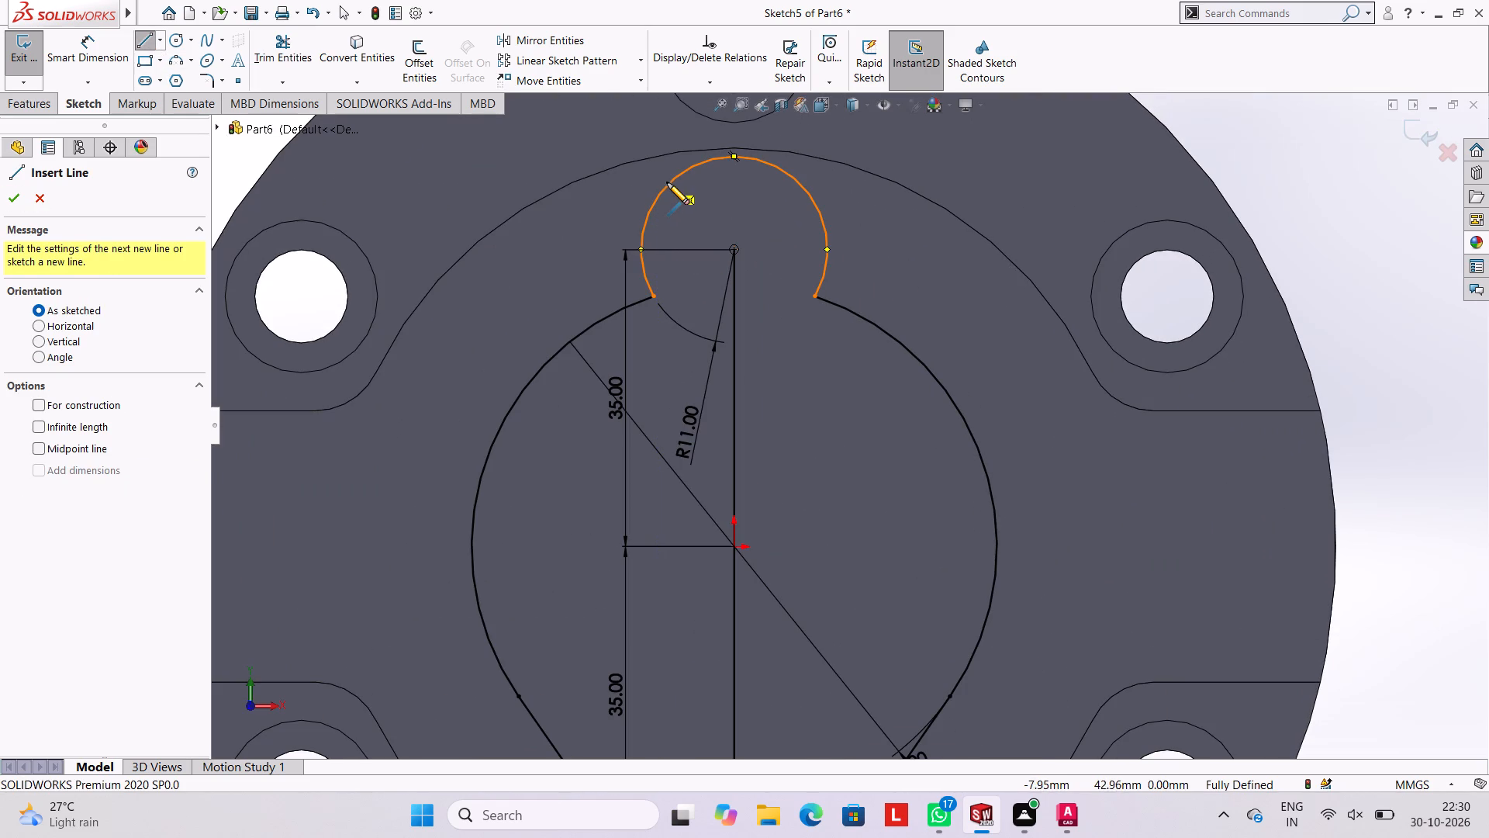
pyautogui.click(662, 185)
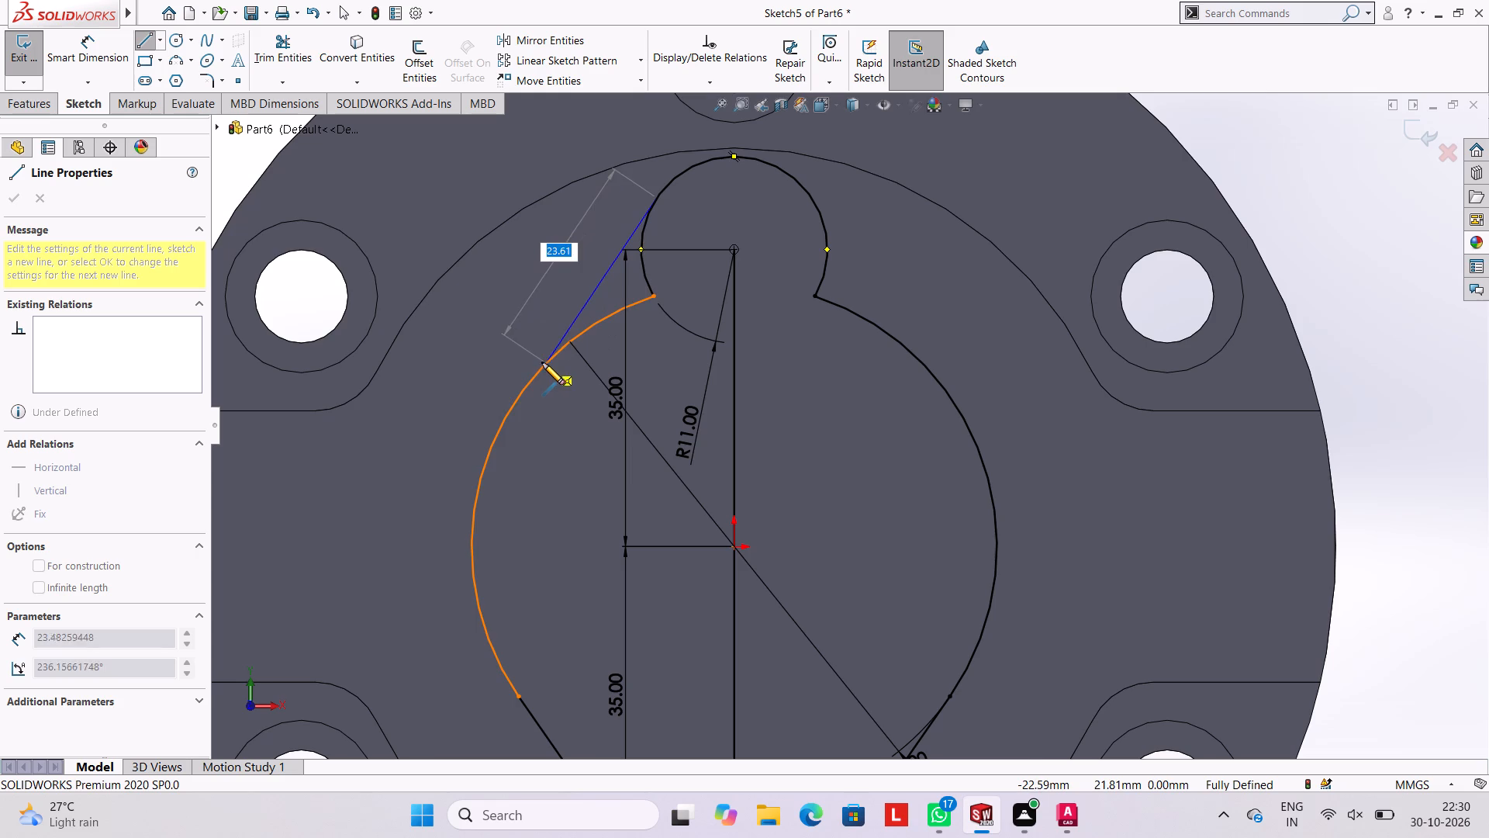
pyautogui.click(526, 390)
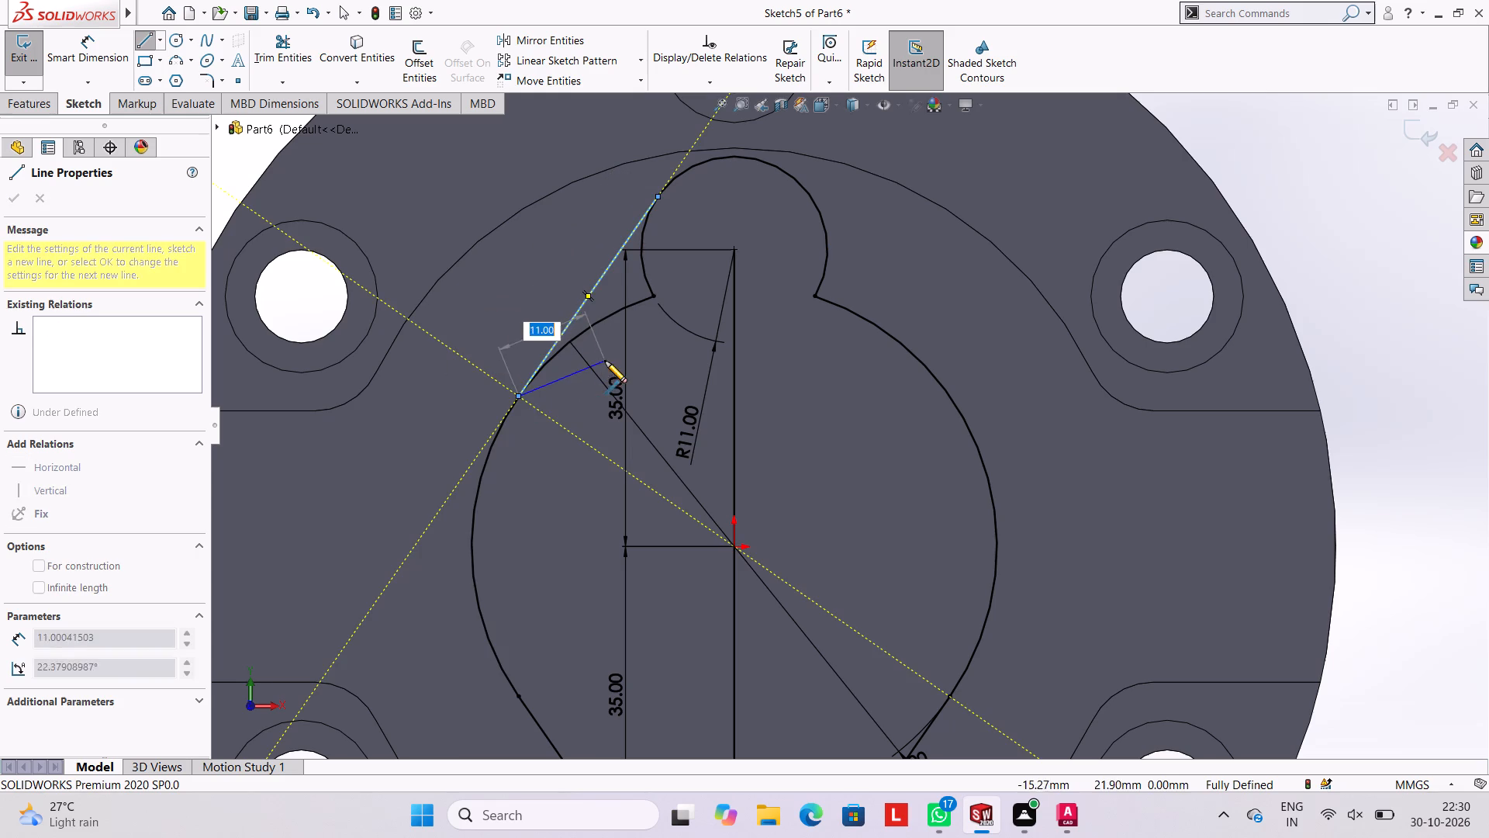
pyautogui.press('Escape')
pyautogui.press('Escape')
pyautogui.press('Escape')
# Sketch a line about 32 mm long from the upper 11 mm radius arc's right side to the 62 mm circle.
pyautogui.click(139, 41)
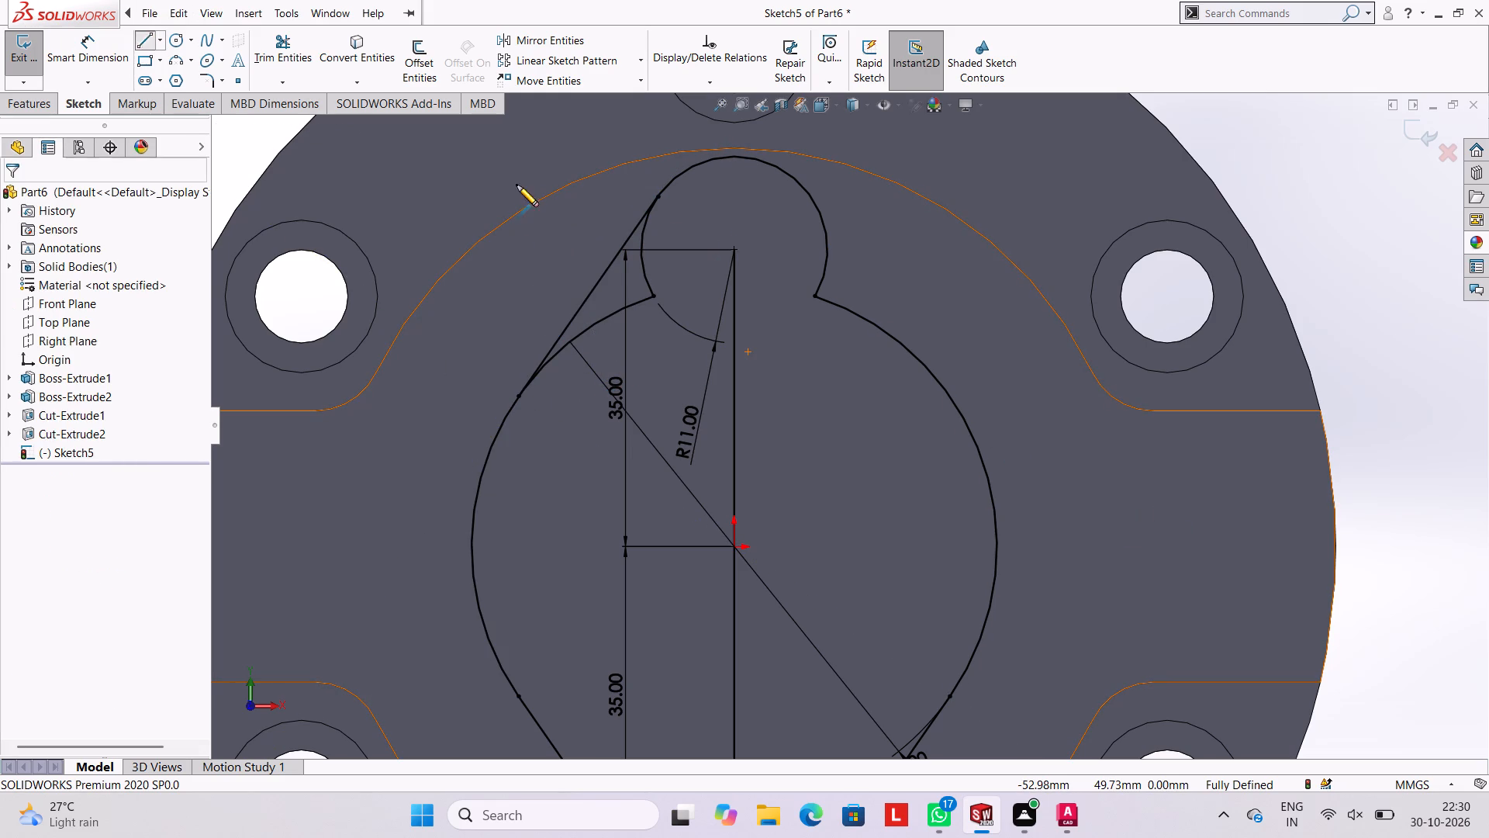
pyautogui.click(810, 194)
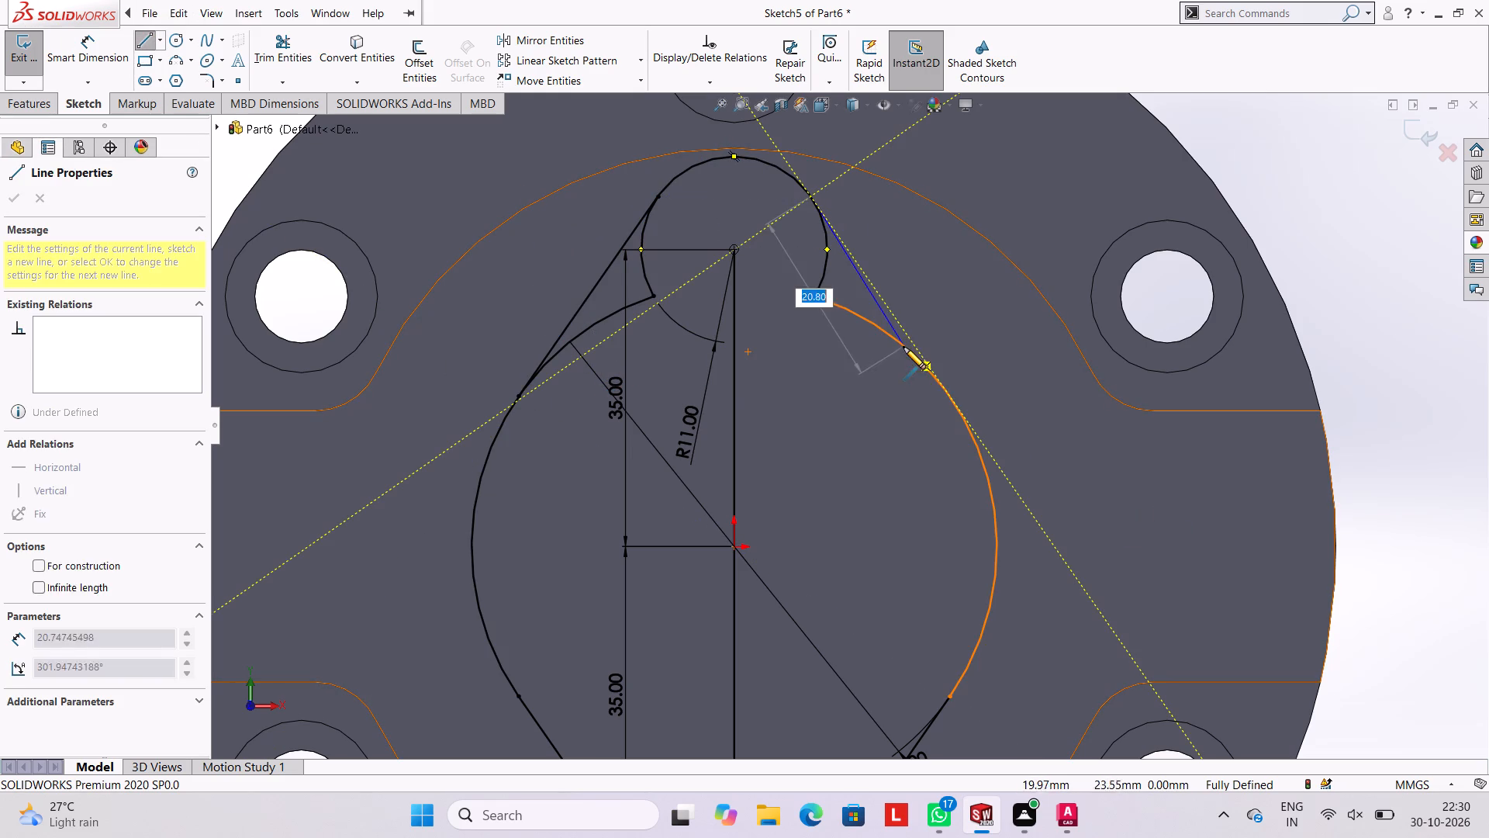
pyautogui.click(967, 417)
pyautogui.press('Escape')
pyautogui.press('Escape')
pyautogui.press('Escape')
pyautogui.press('Escape')
pyautogui.press('Escape')
pyautogui.press('Escape')
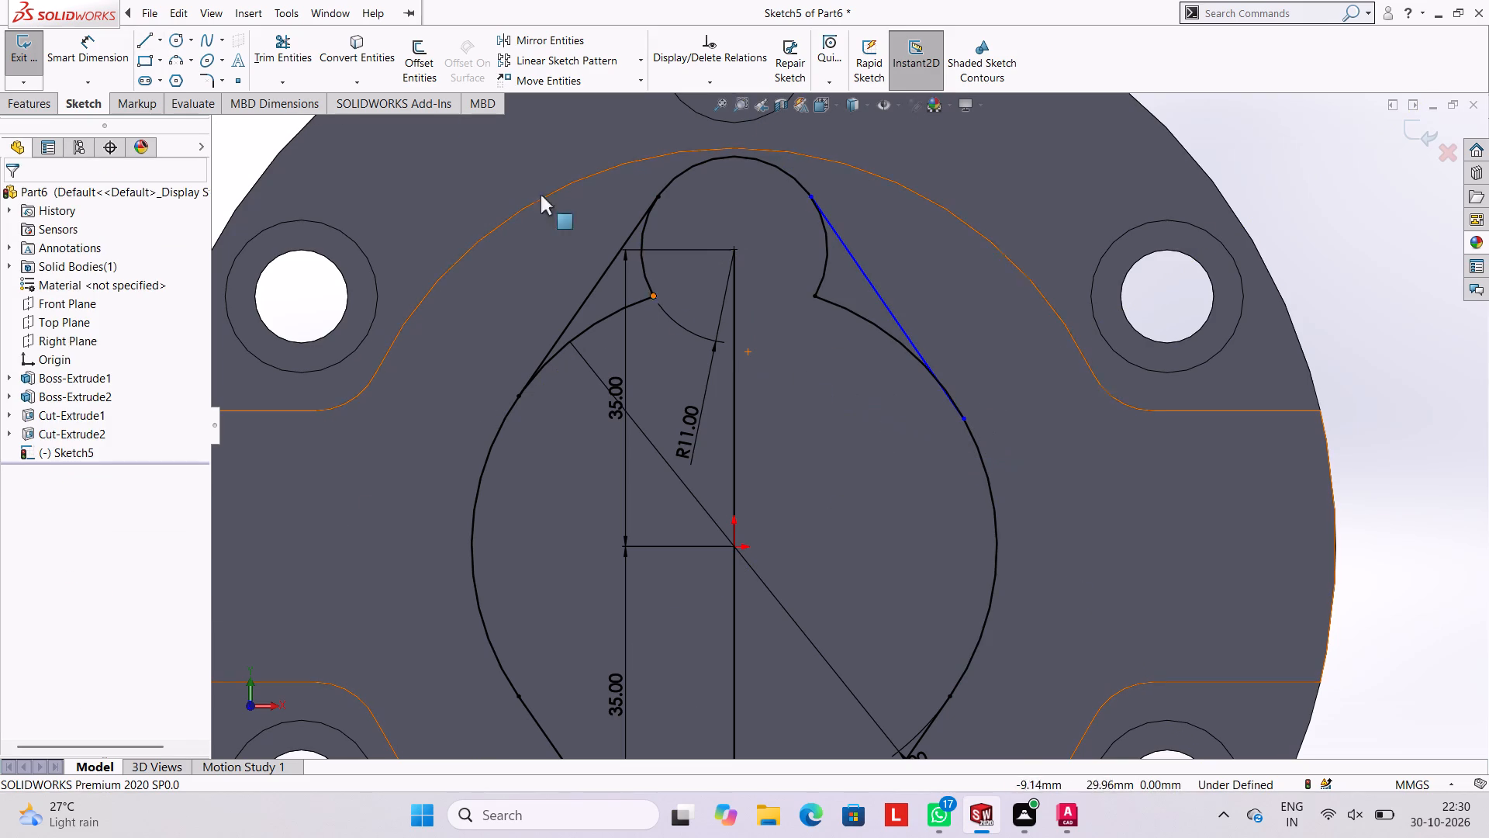
# Trim away the upper 11 mm radius arc and 62 mm circle segments lying inside the two upper lines.
pyautogui.click(305, 47)
pyautogui.click(644, 258)
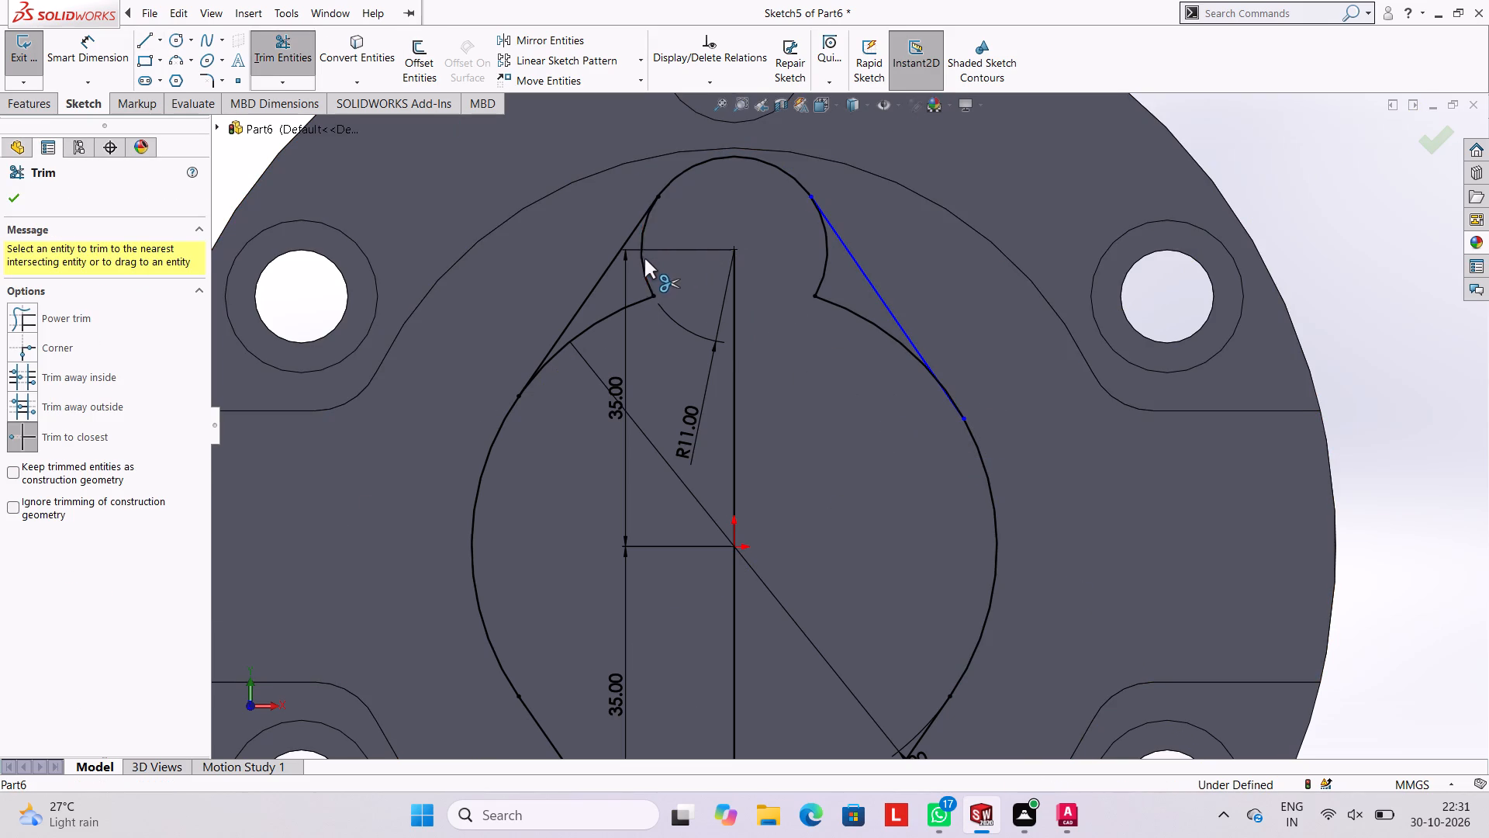
pyautogui.click(629, 304)
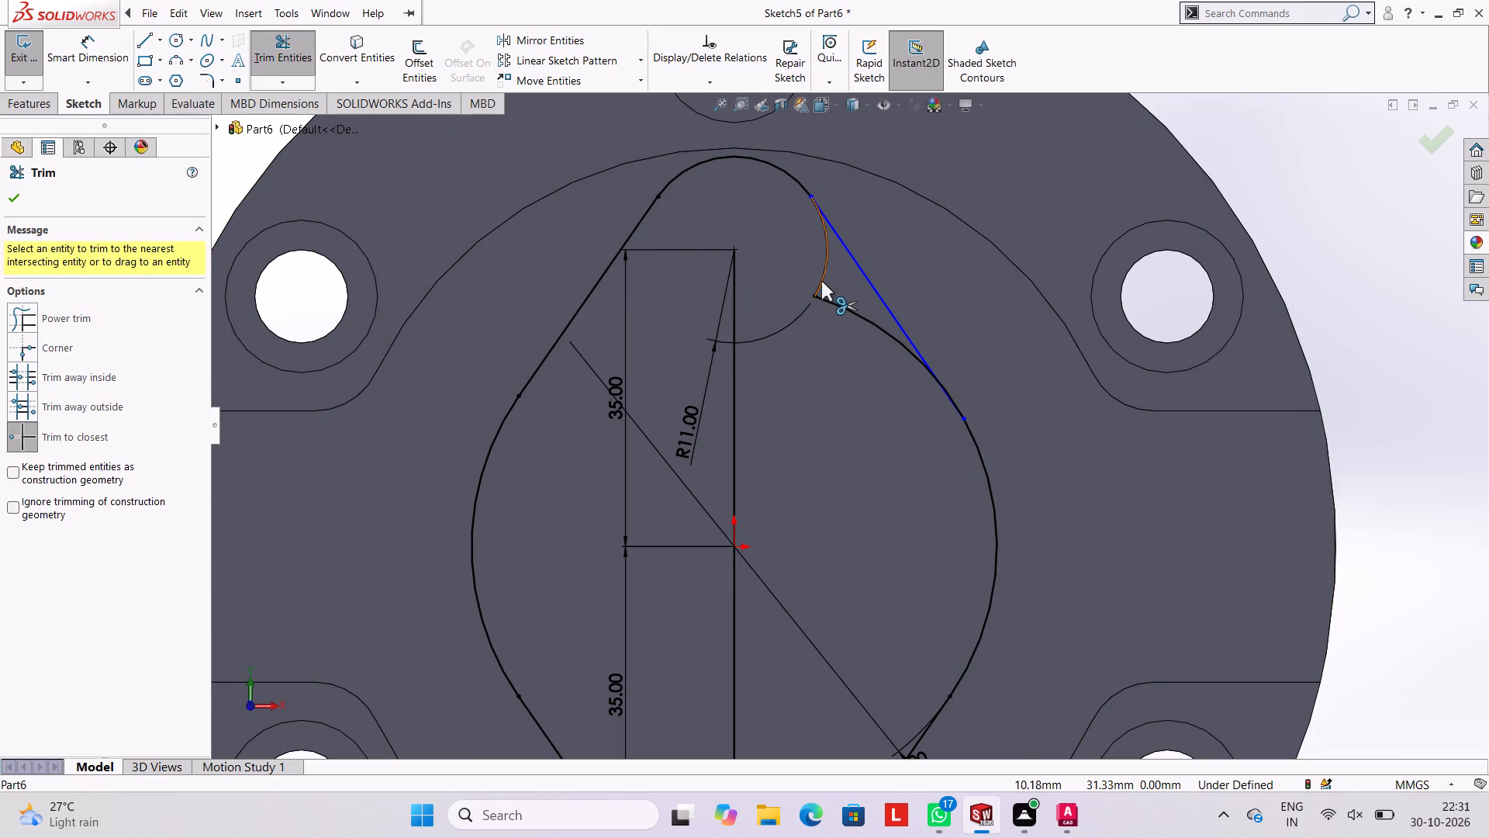
pyautogui.click(821, 281)
pyautogui.click(835, 306)
pyautogui.press('Escape')
pyautogui.press('Escape')
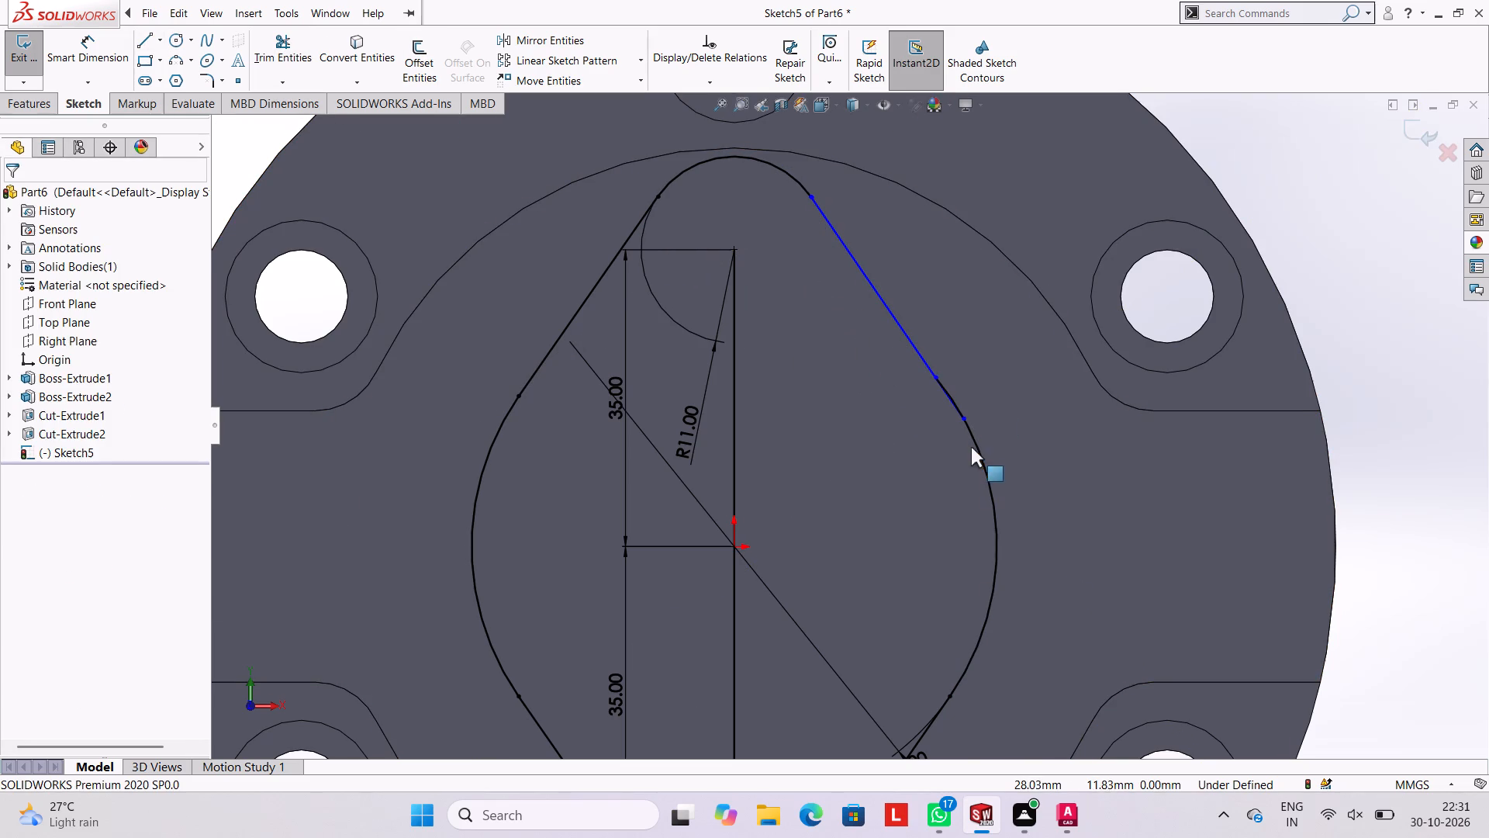
# Trim off the overlapping lower end of the upper-right line where it crosses the 62 mm circle.
pyautogui.scroll(-10, 961, 420)
pyautogui.click(303, 56)
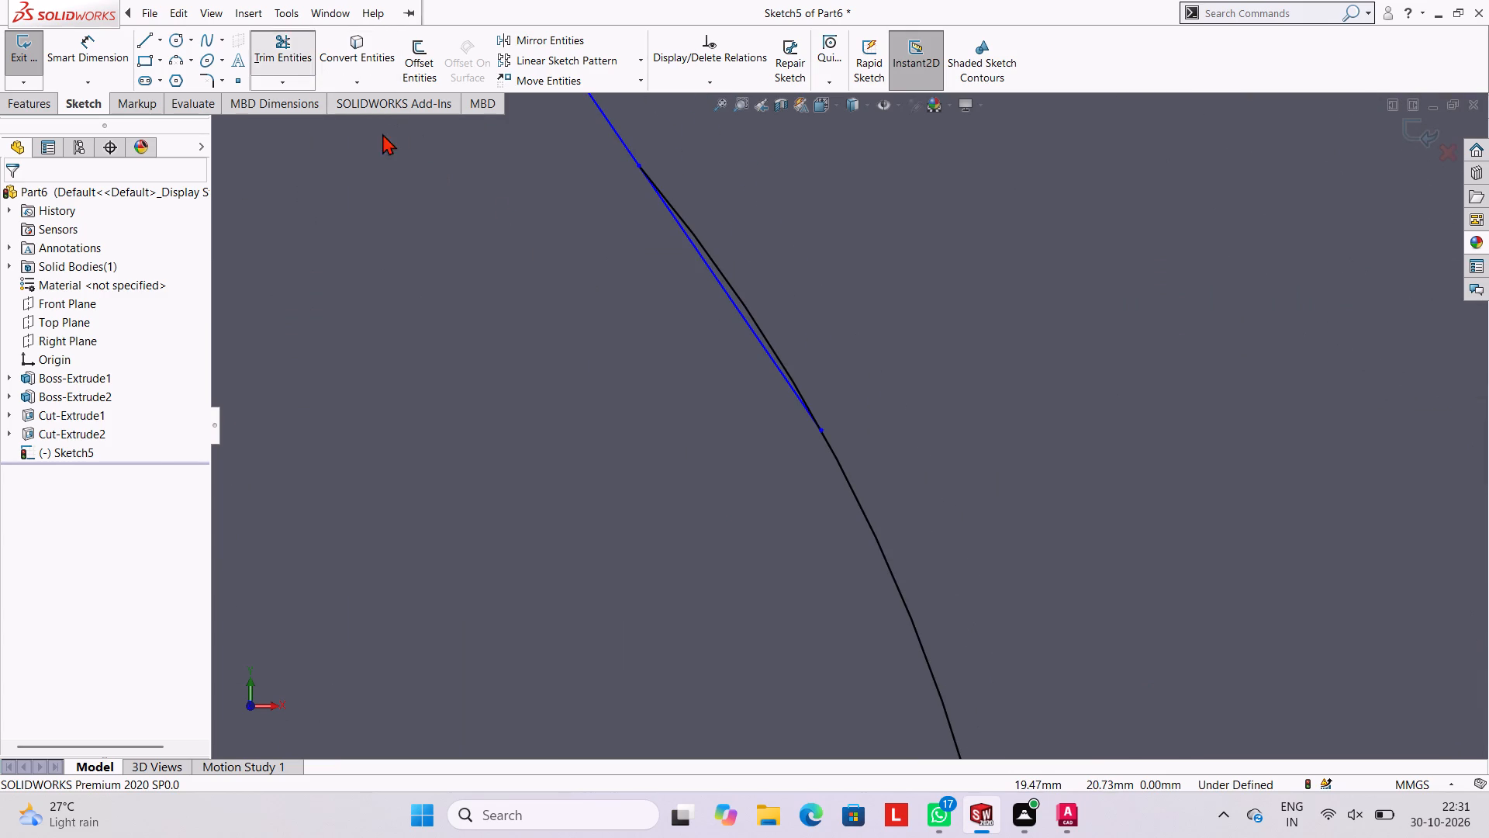
pyautogui.click(743, 318)
pyautogui.press('Escape')
# Add a tangent relation between the upper-right line and the right-hand 62 mm arc.
pyautogui.scroll(5, 786, 422)
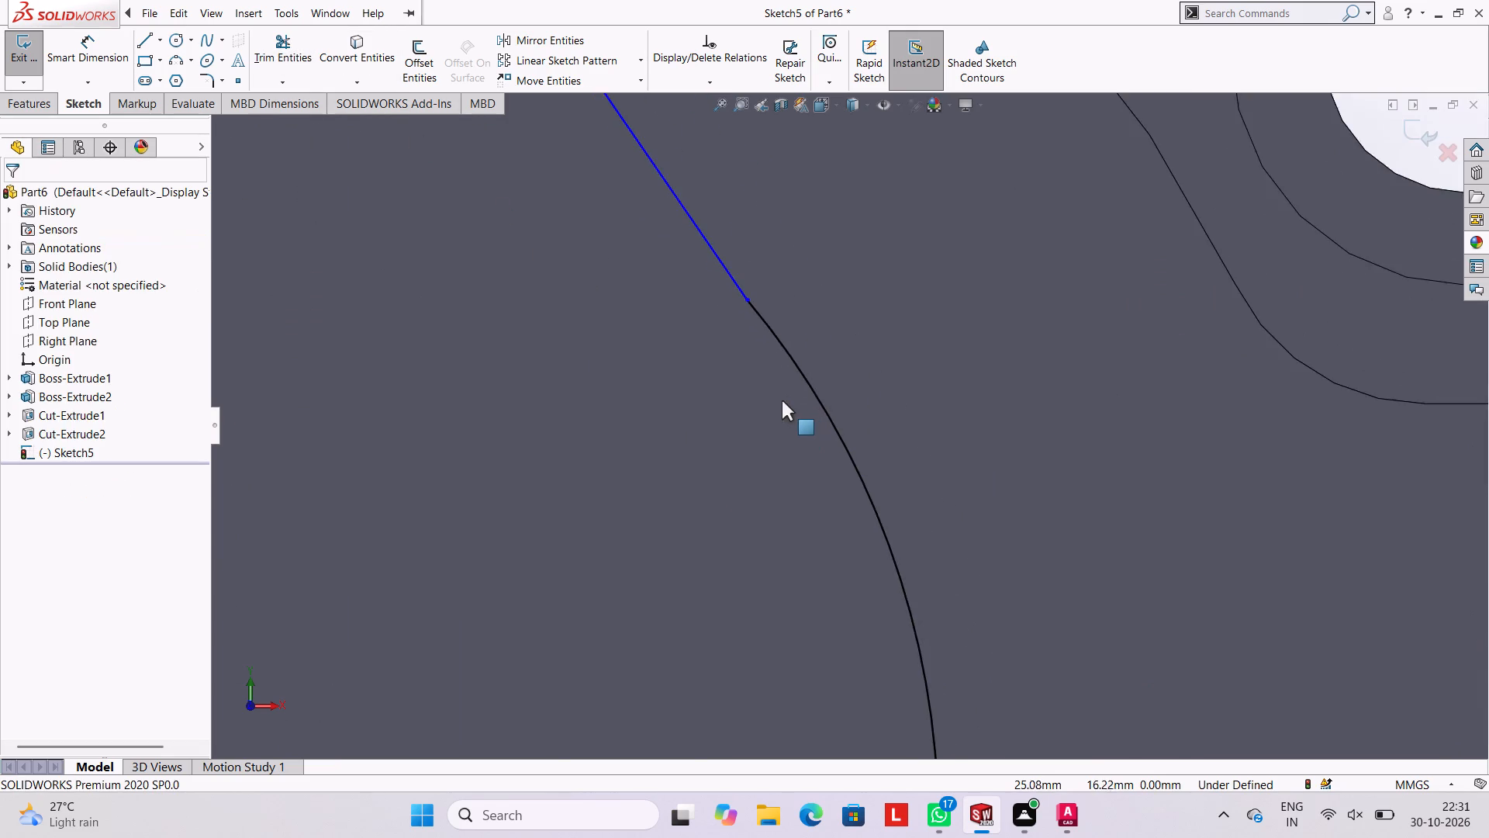
pyautogui.scroll(7, 782, 400)
pyautogui.scroll(2, 782, 480)
pyautogui.scroll(-2, 817, 436)
pyautogui.press('Escape')
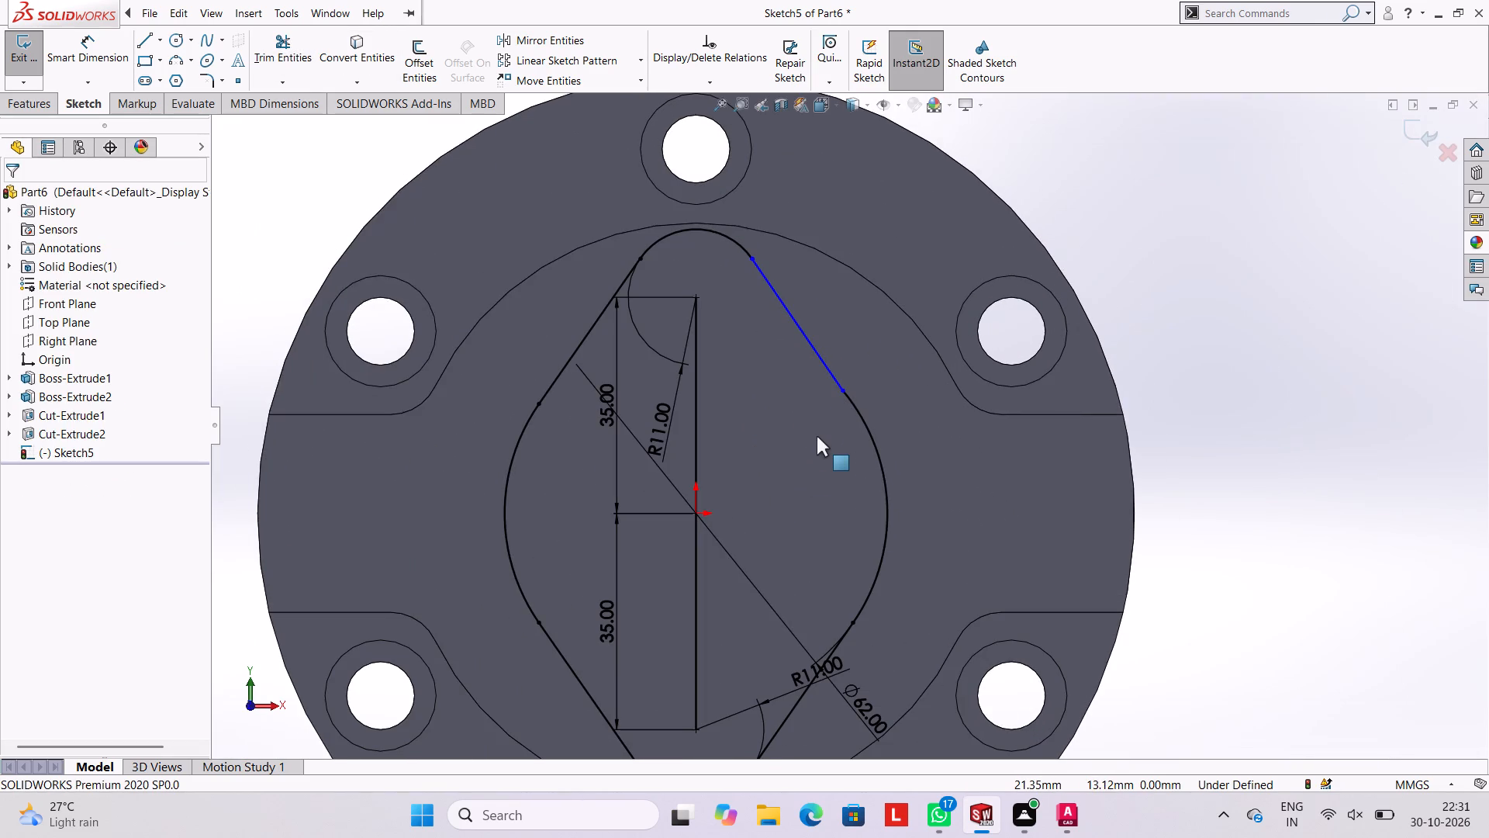
pyautogui.click(834, 379)
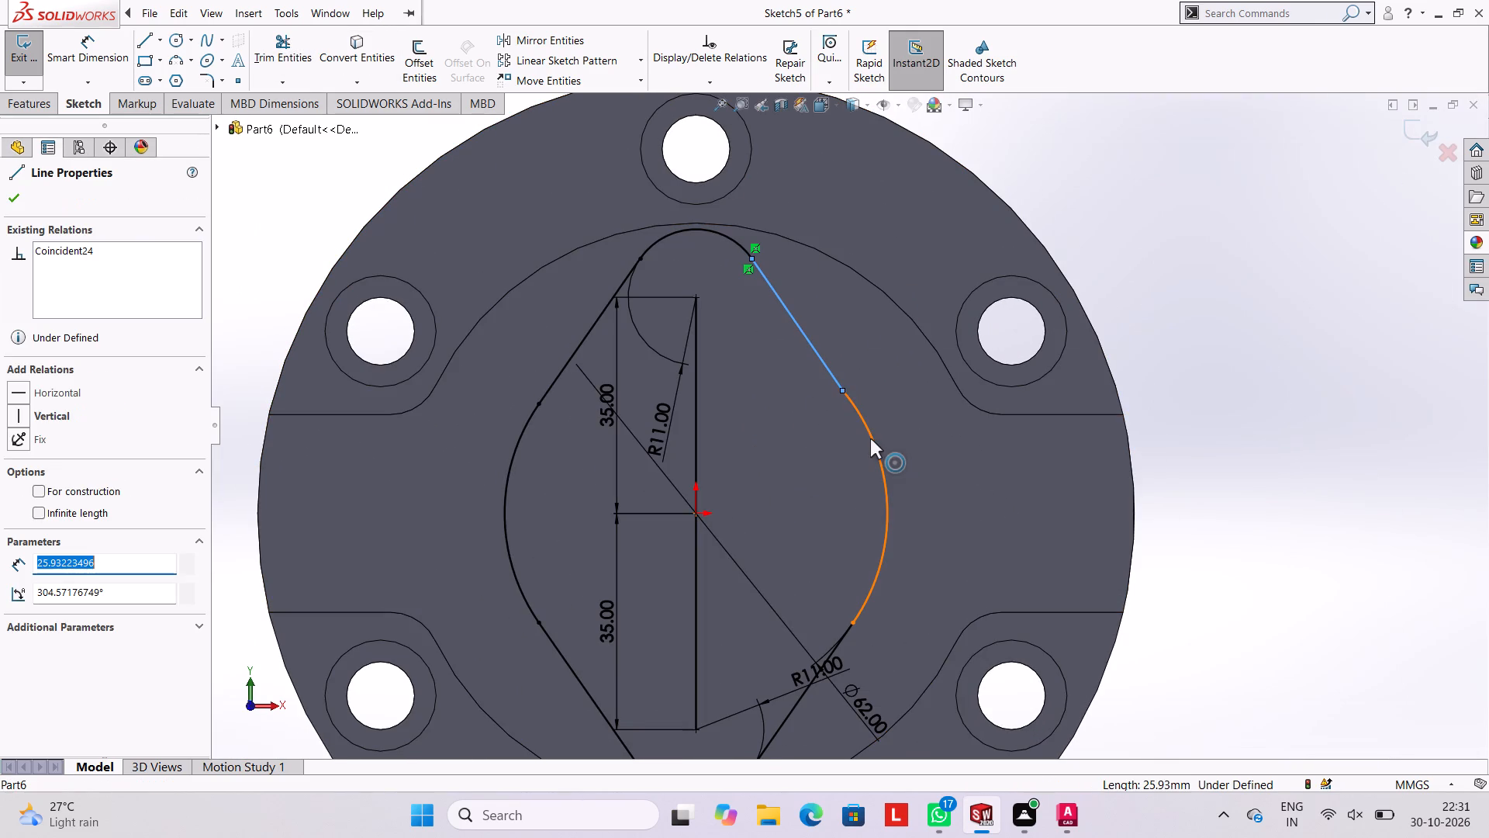
pyautogui.keyDown('ctrl'); pyautogui.click(870, 438); pyautogui.keyUp('ctrl')
pyautogui.keyDown('ctrl'); pyautogui.click(69, 466); pyautogui.keyUp('ctrl')
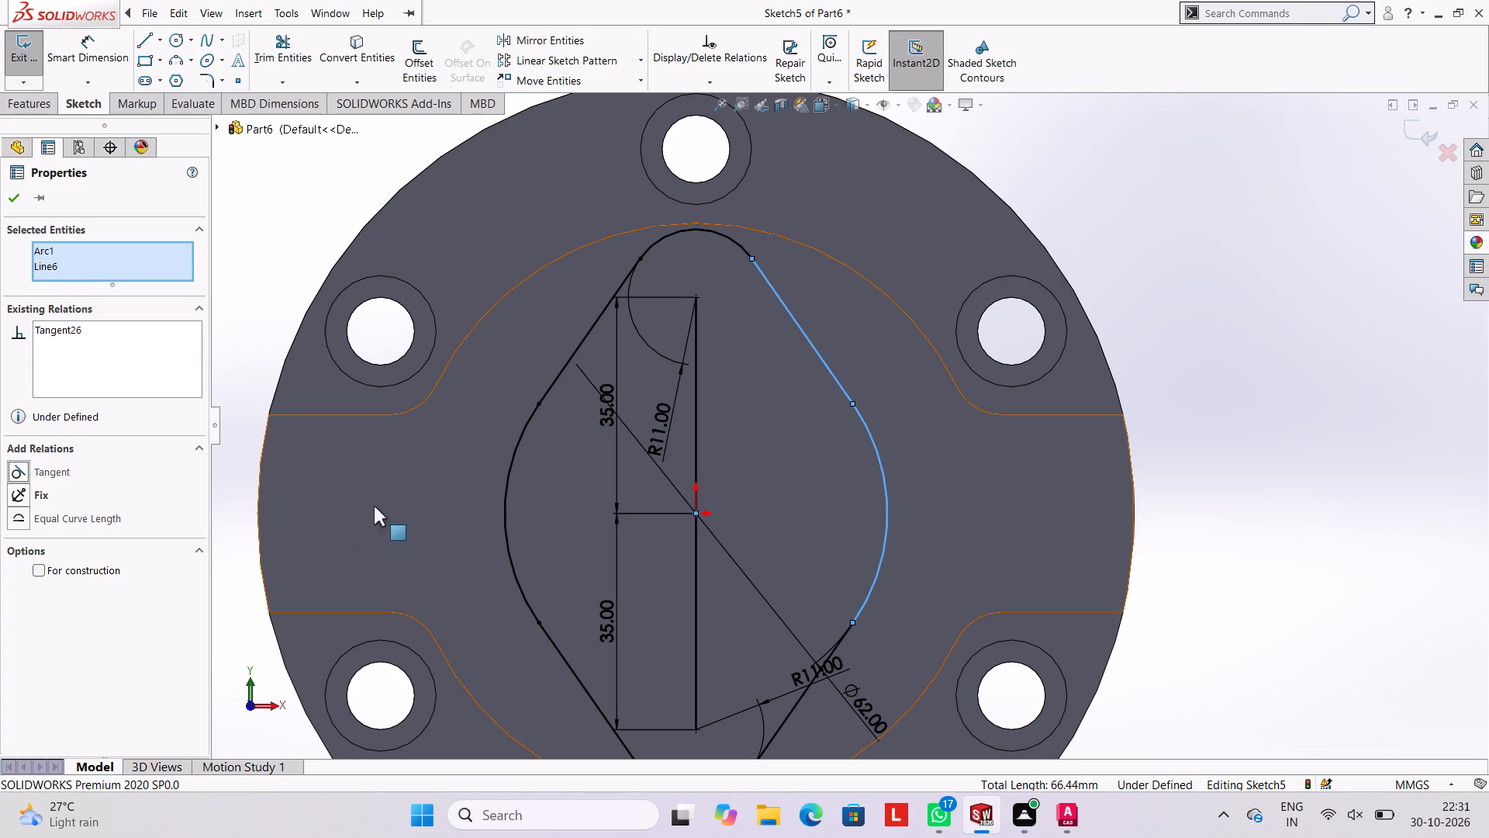
pyautogui.press('Escape')
pyautogui.press('Escape')
# Add a tangent relation between the upper 11 mm radius arc and the upper-right line.
pyautogui.click(729, 241)
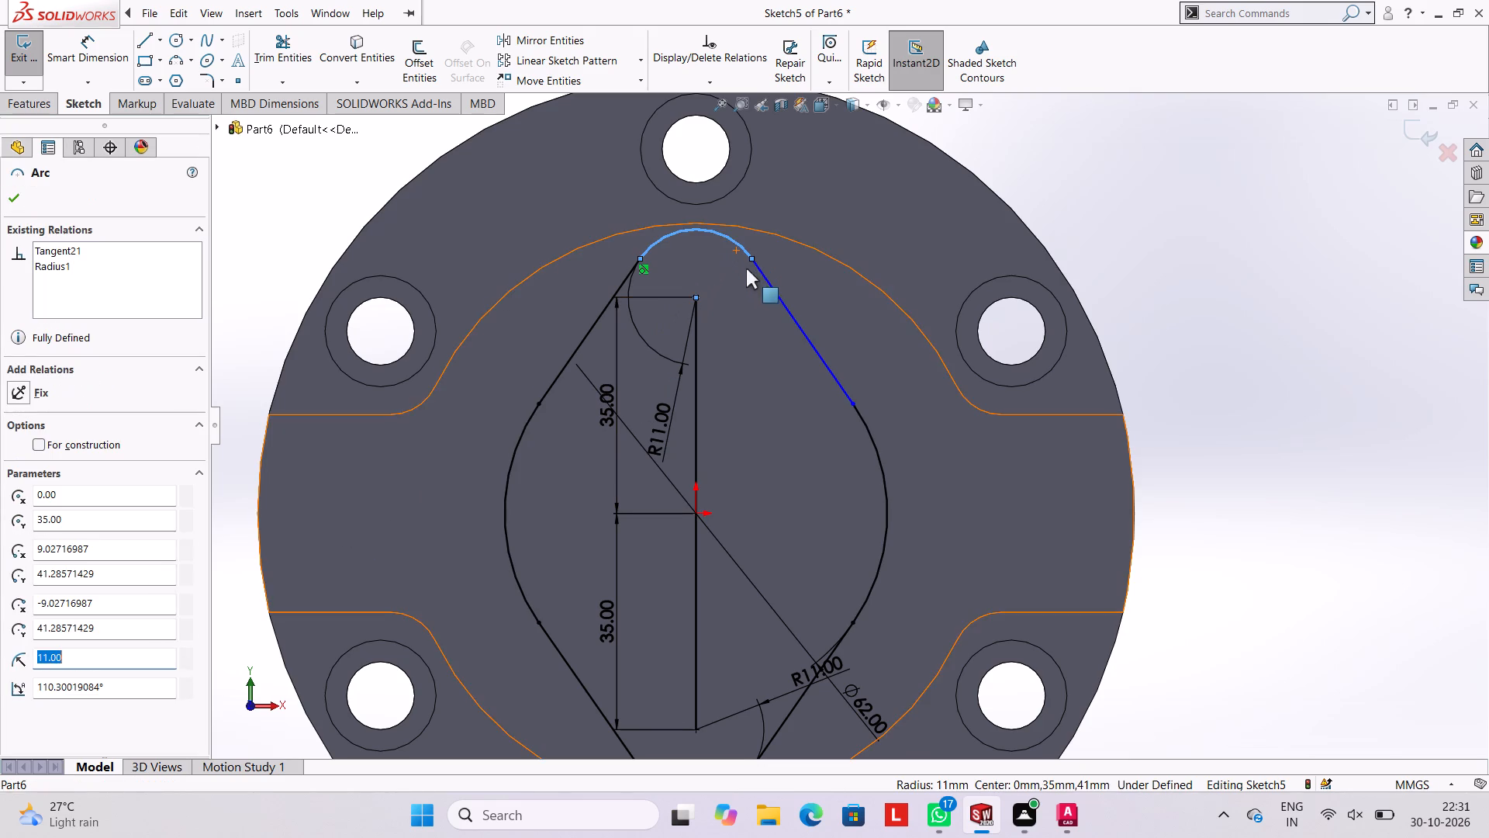
pyautogui.keyDown('ctrl'); pyautogui.click(765, 282); pyautogui.keyUp('ctrl')
pyautogui.keyDown('ctrl'); pyautogui.click(54, 466); pyautogui.keyUp('ctrl')
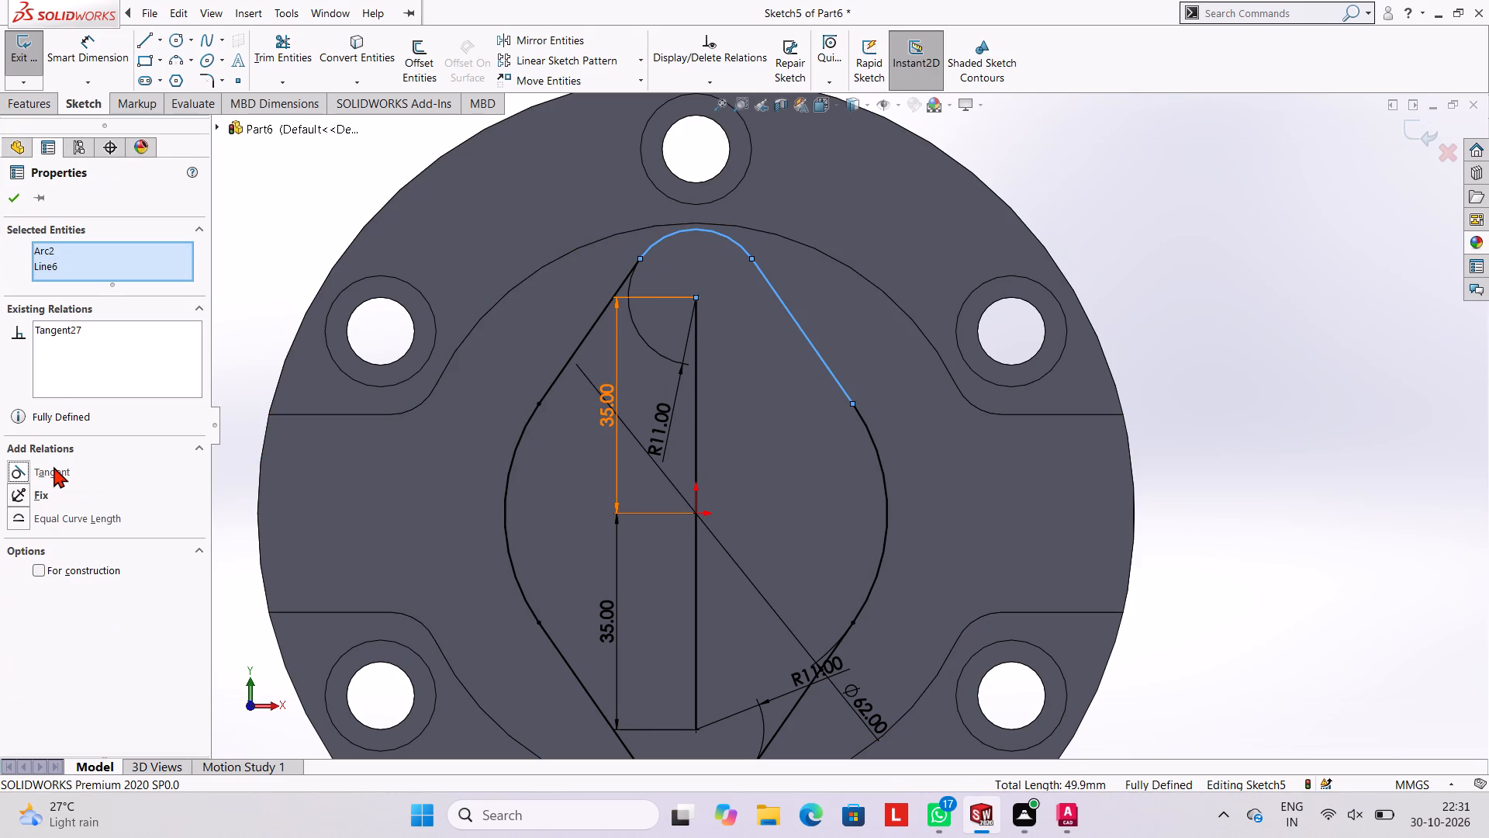
pyautogui.press('Escape')
# Check the tangent relations of the upper-left and lower-left lines with the left-hand 62 mm arc.
pyautogui.scroll(2, 627, 469)
pyautogui.scroll(-1, 648, 483)
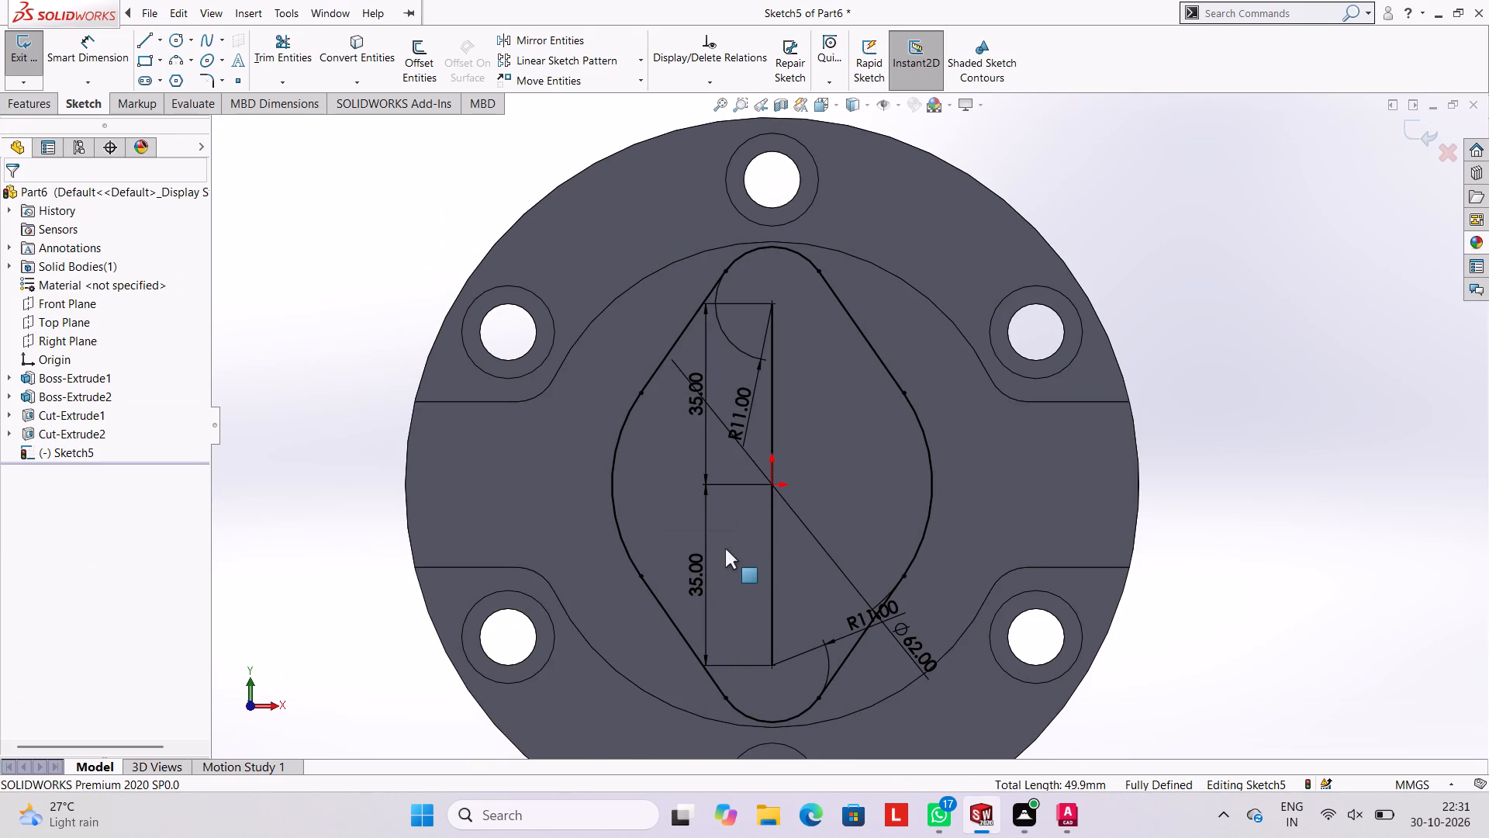
pyautogui.click(668, 359)
pyautogui.keyDown('ctrl'); pyautogui.click(623, 424); pyautogui.keyUp('ctrl')
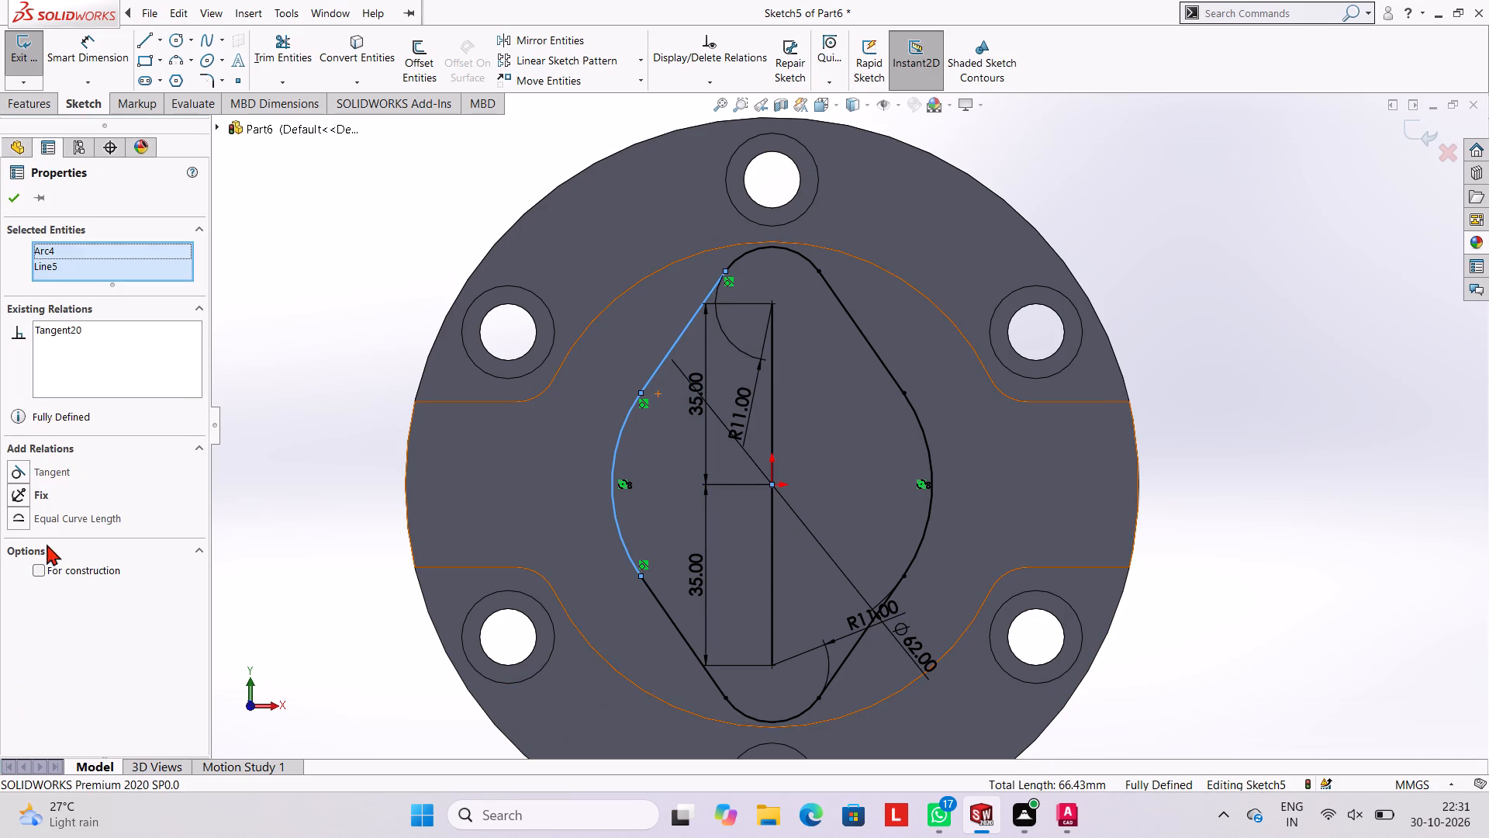
pyautogui.keyDown('ctrl'); pyautogui.click(70, 470); pyautogui.keyUp('ctrl')
pyautogui.keyDown('ctrl'); pyautogui.click(70, 470); pyautogui.keyUp('ctrl')
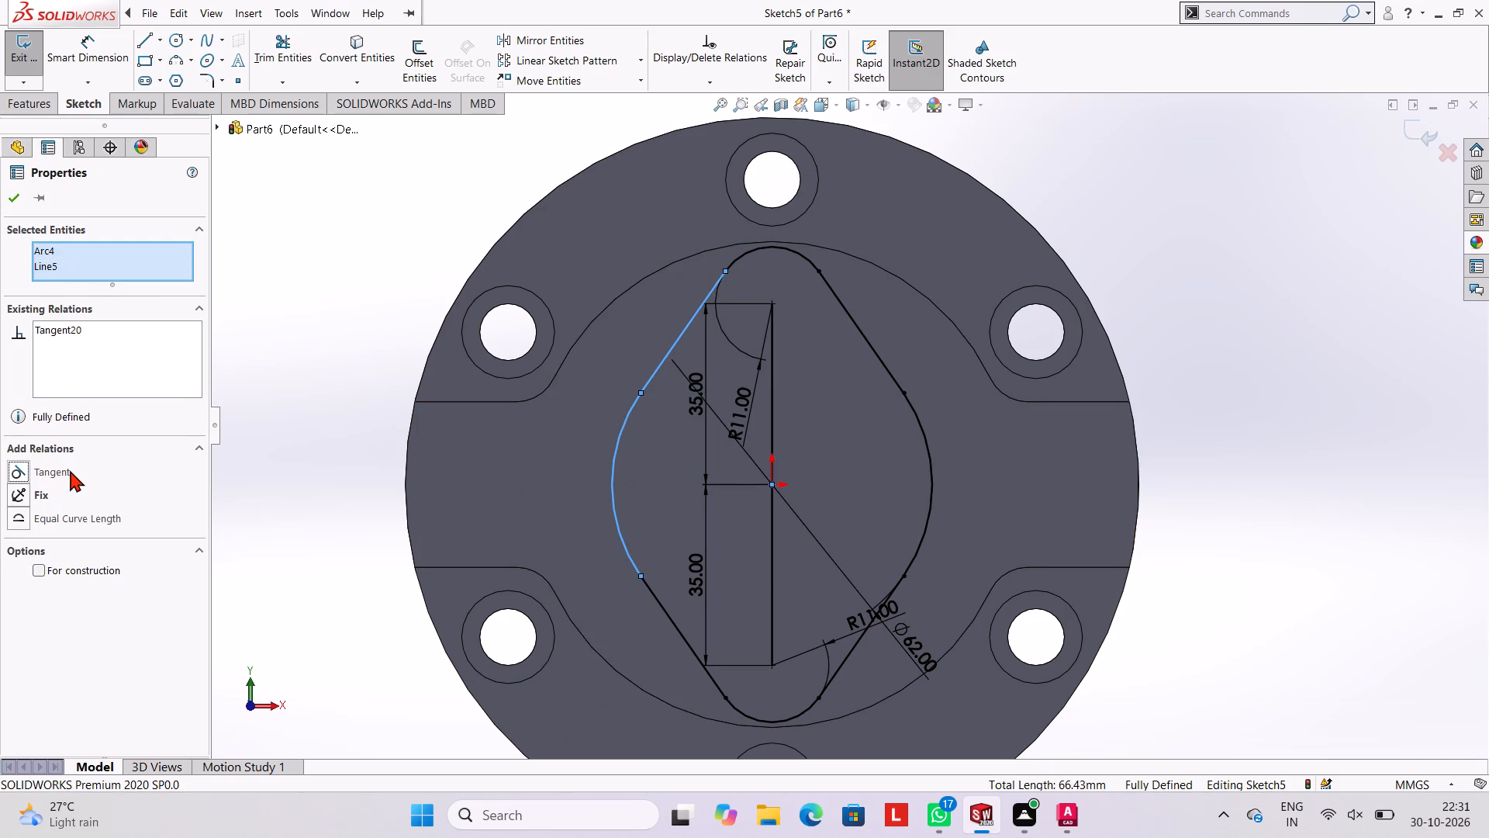
pyautogui.press('Escape')
pyautogui.press('Escape')
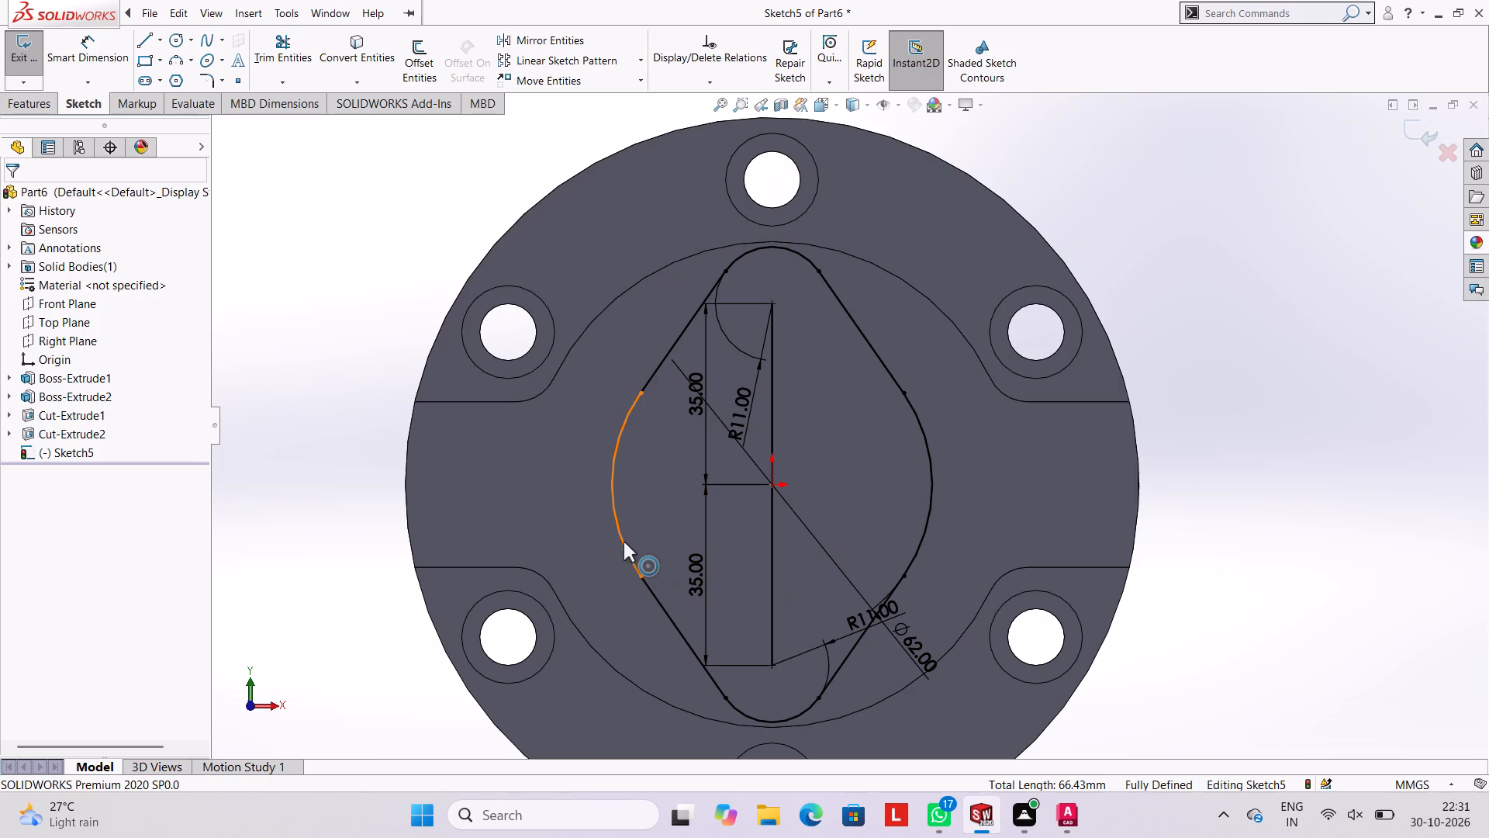
pyautogui.click(624, 542)
pyautogui.keyDown('ctrl'); pyautogui.click(662, 606); pyautogui.keyUp('ctrl')
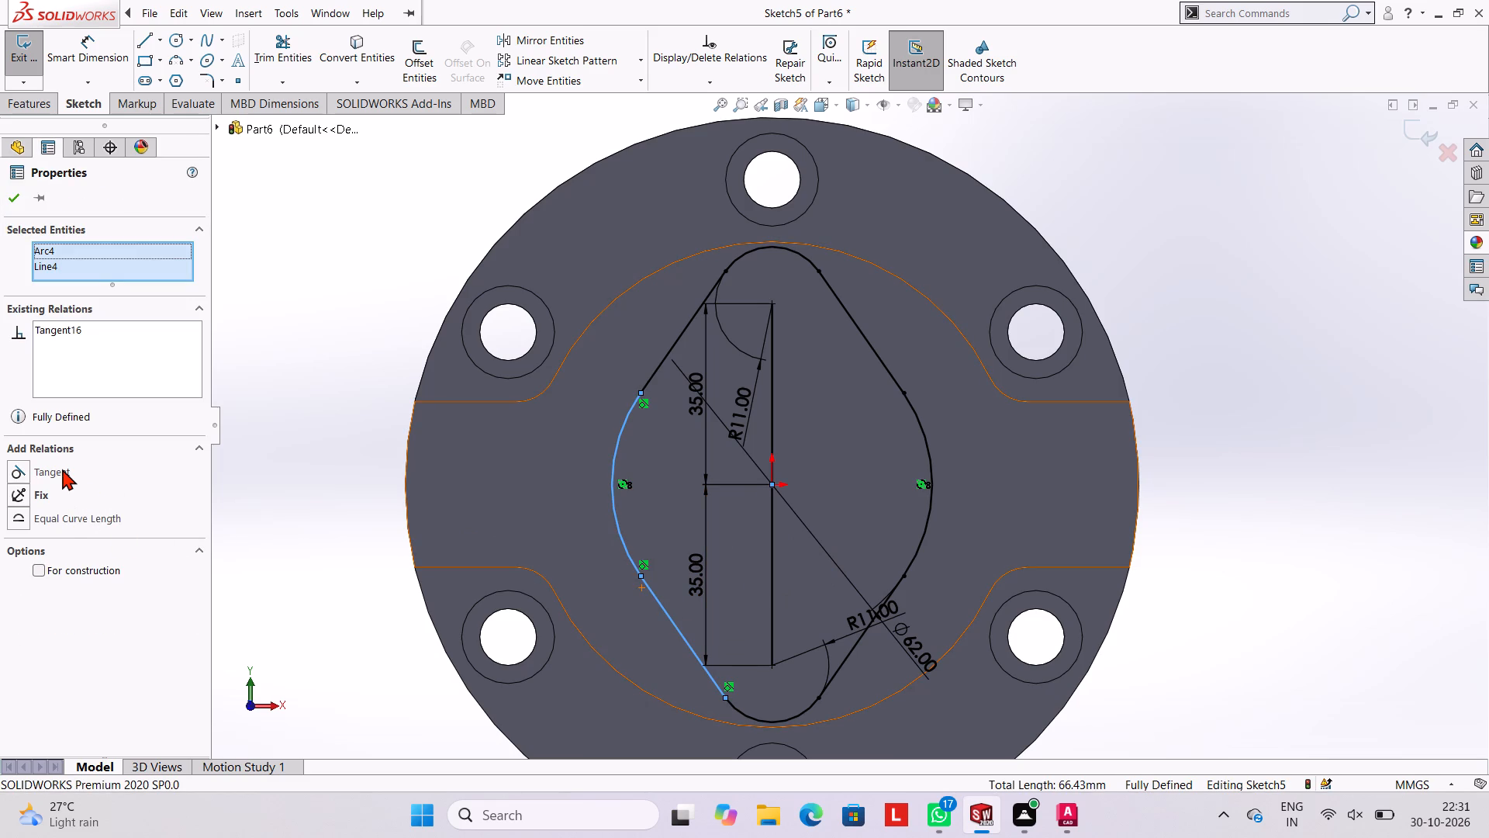
pyautogui.keyDown('ctrl'); pyautogui.click(62, 469); pyautogui.keyUp('ctrl')
pyautogui.press('Escape')
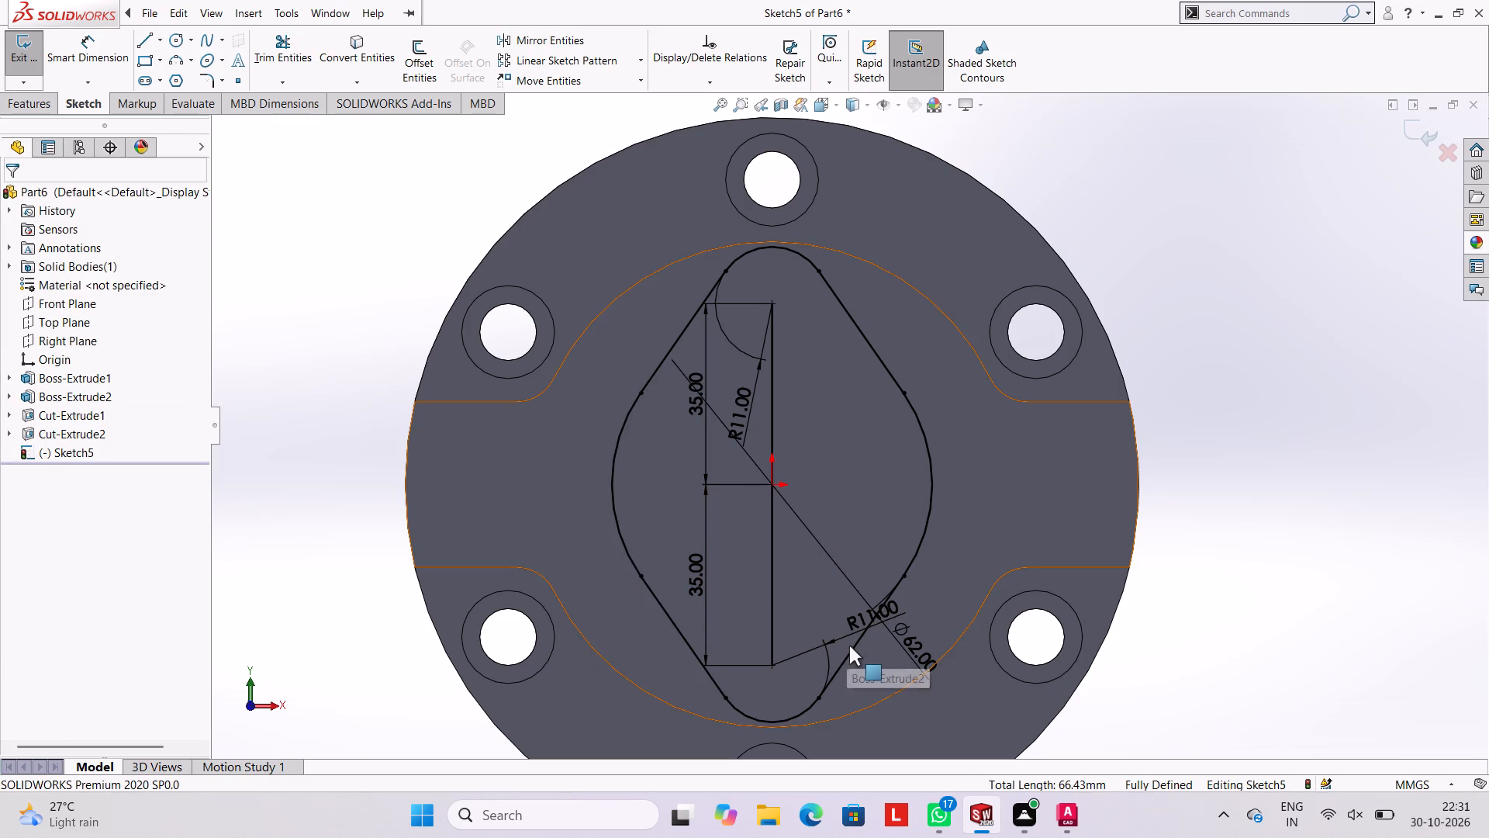
# Check the tangent relation between the lower-right line and the lower 11 mm radius arc.
pyautogui.click(850, 646)
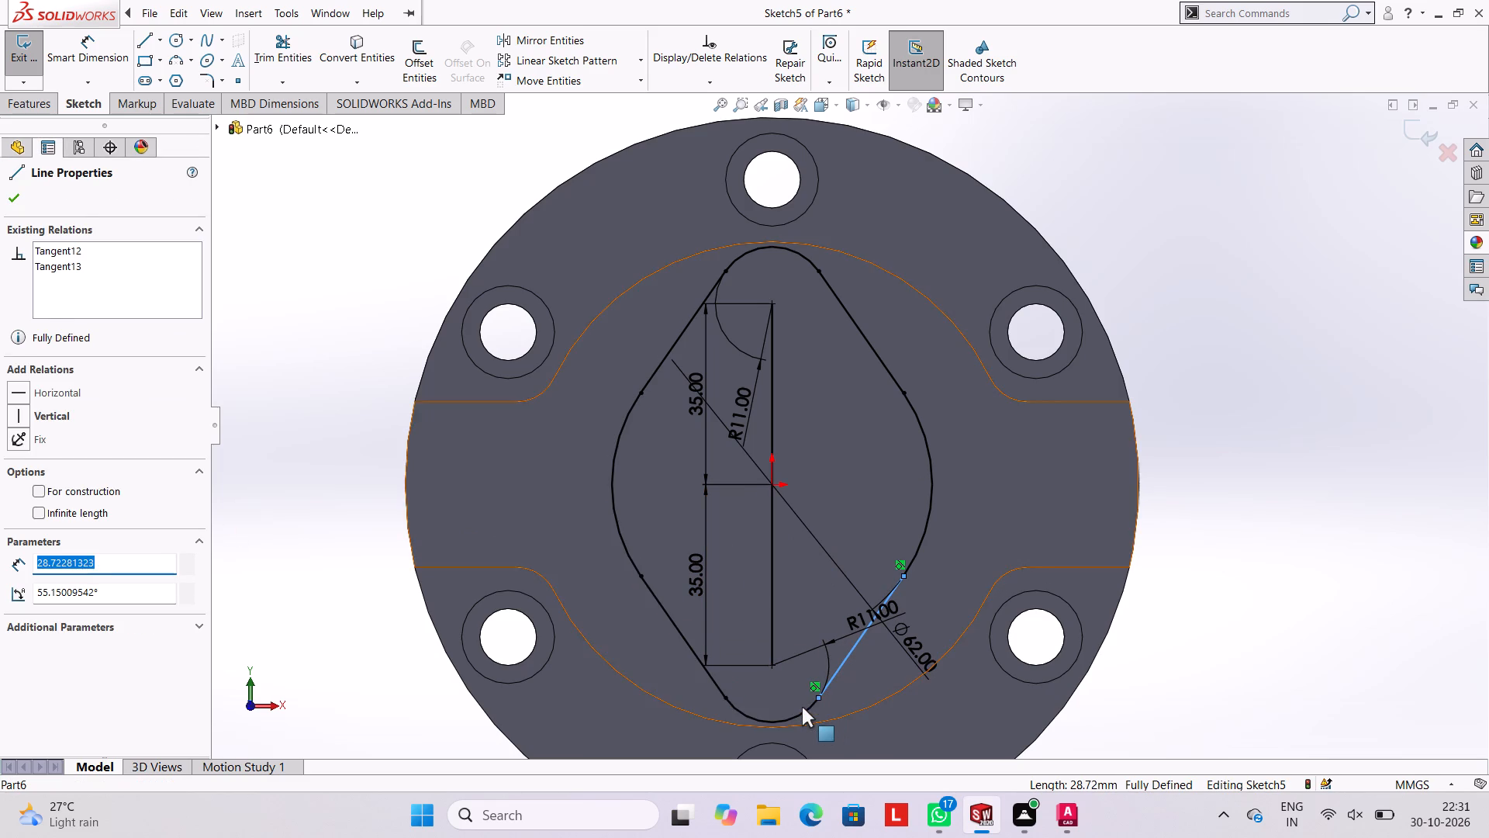
pyautogui.keyDown('ctrl'); pyautogui.click(802, 707); pyautogui.keyUp('ctrl')
pyautogui.press('Escape')
pyautogui.press('Escape')
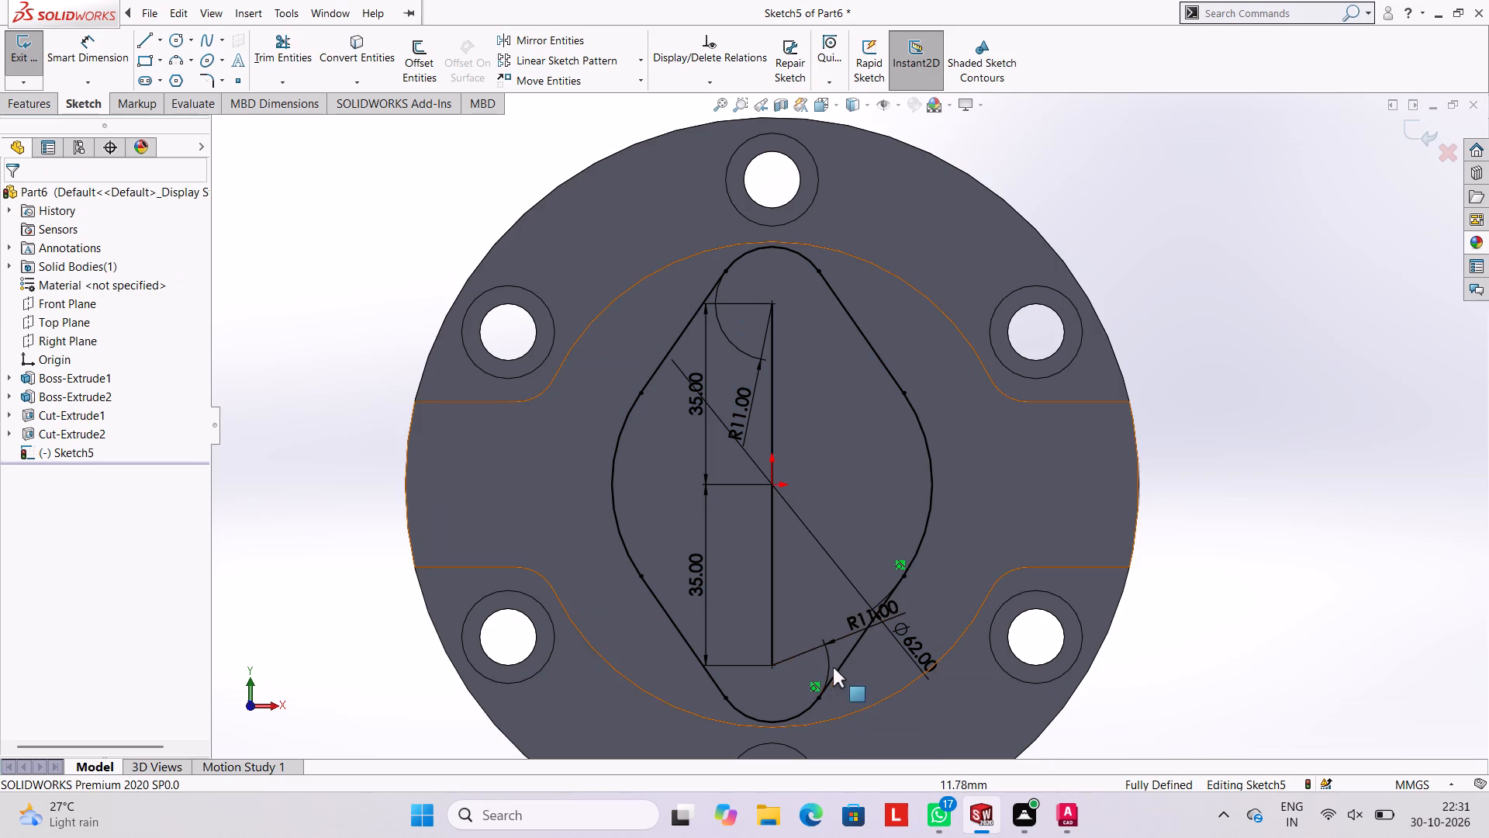
pyautogui.click(837, 667)
pyautogui.keyDown('ctrl'); pyautogui.click(810, 701); pyautogui.keyUp('ctrl')
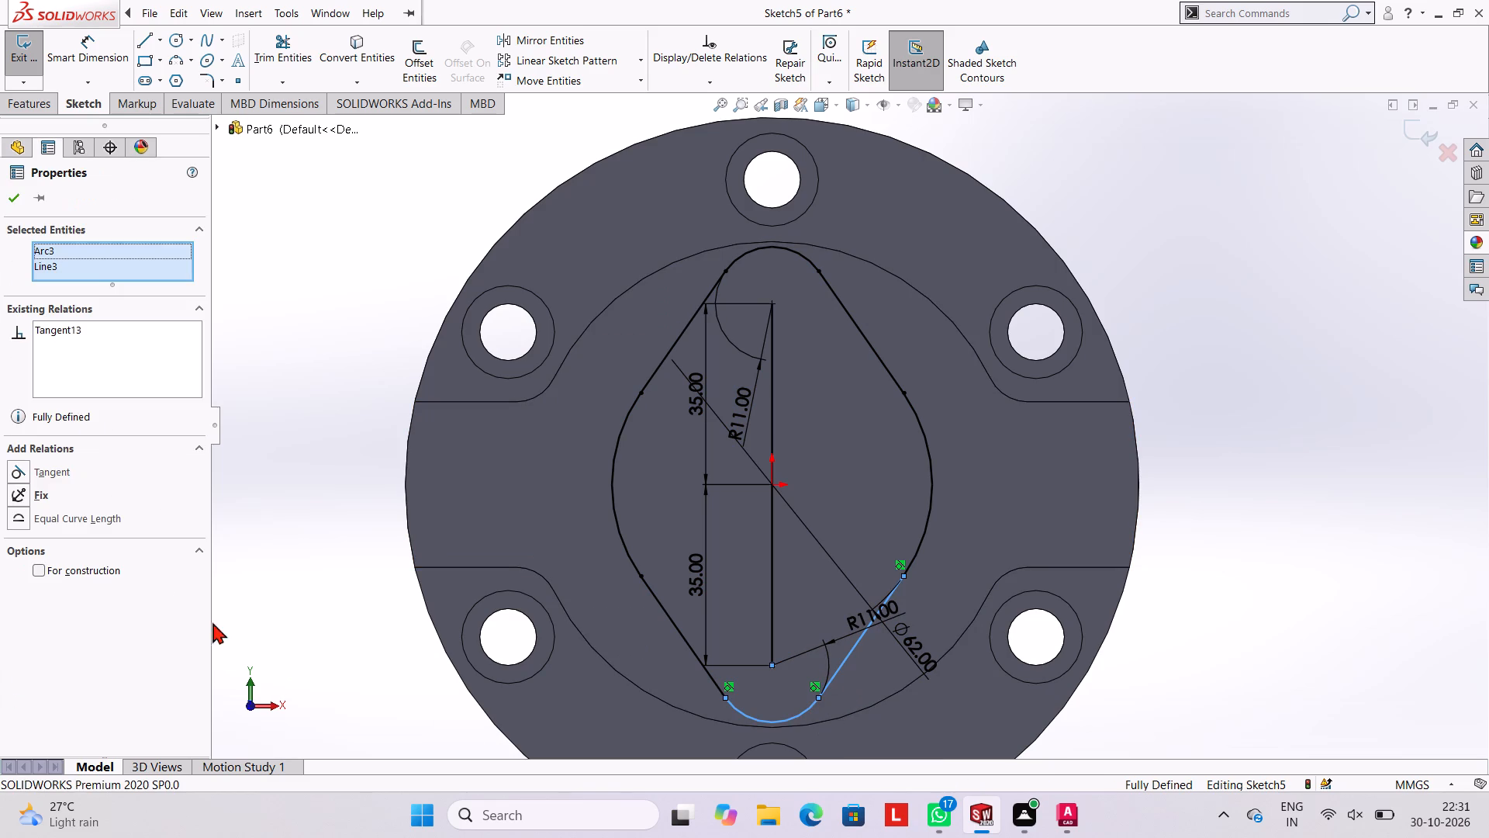
pyautogui.keyDown('ctrl'); pyautogui.click(57, 475); pyautogui.keyUp('ctrl')
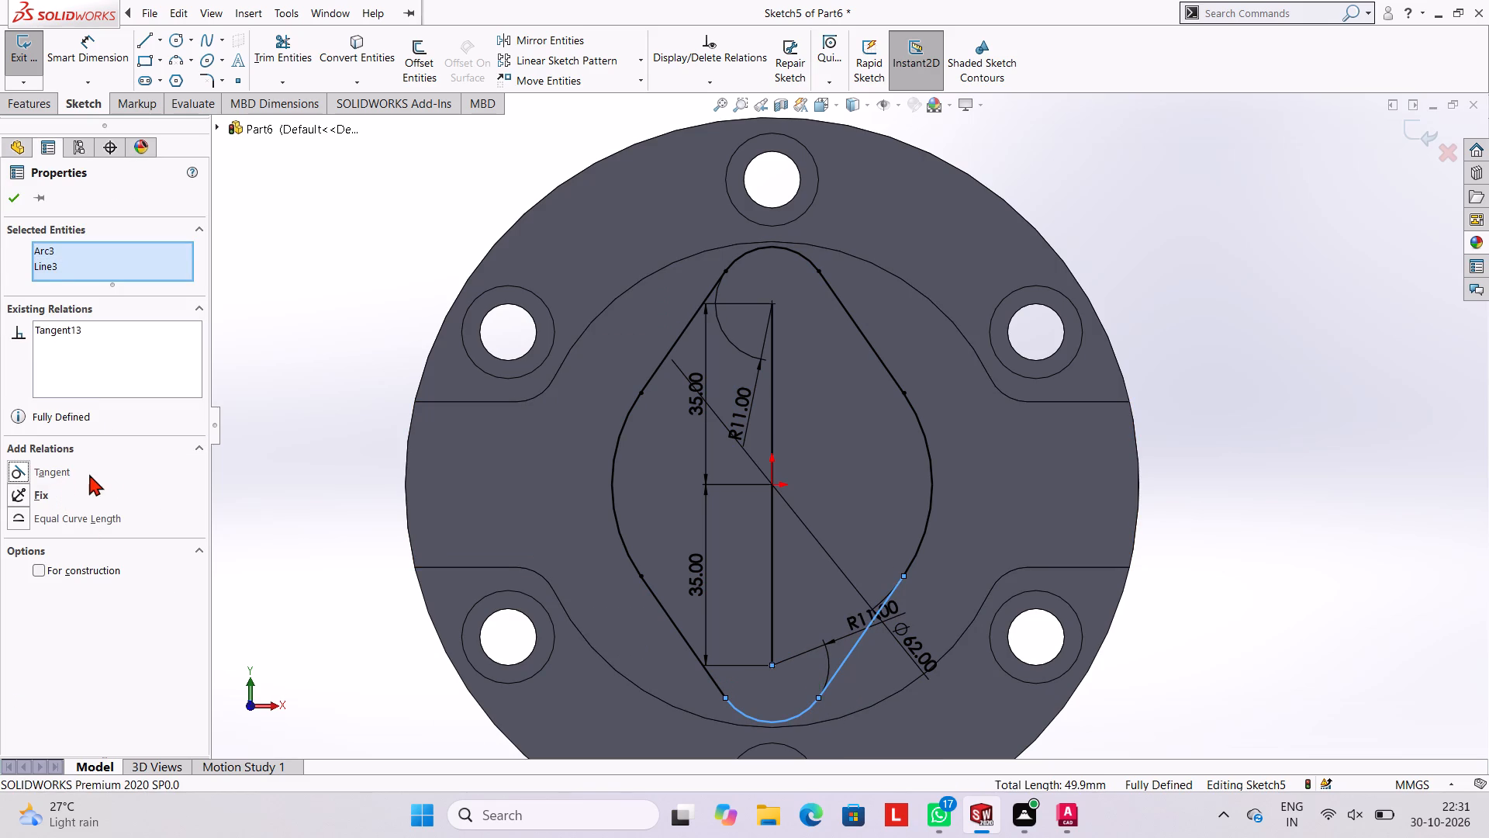
pyautogui.press('Escape')
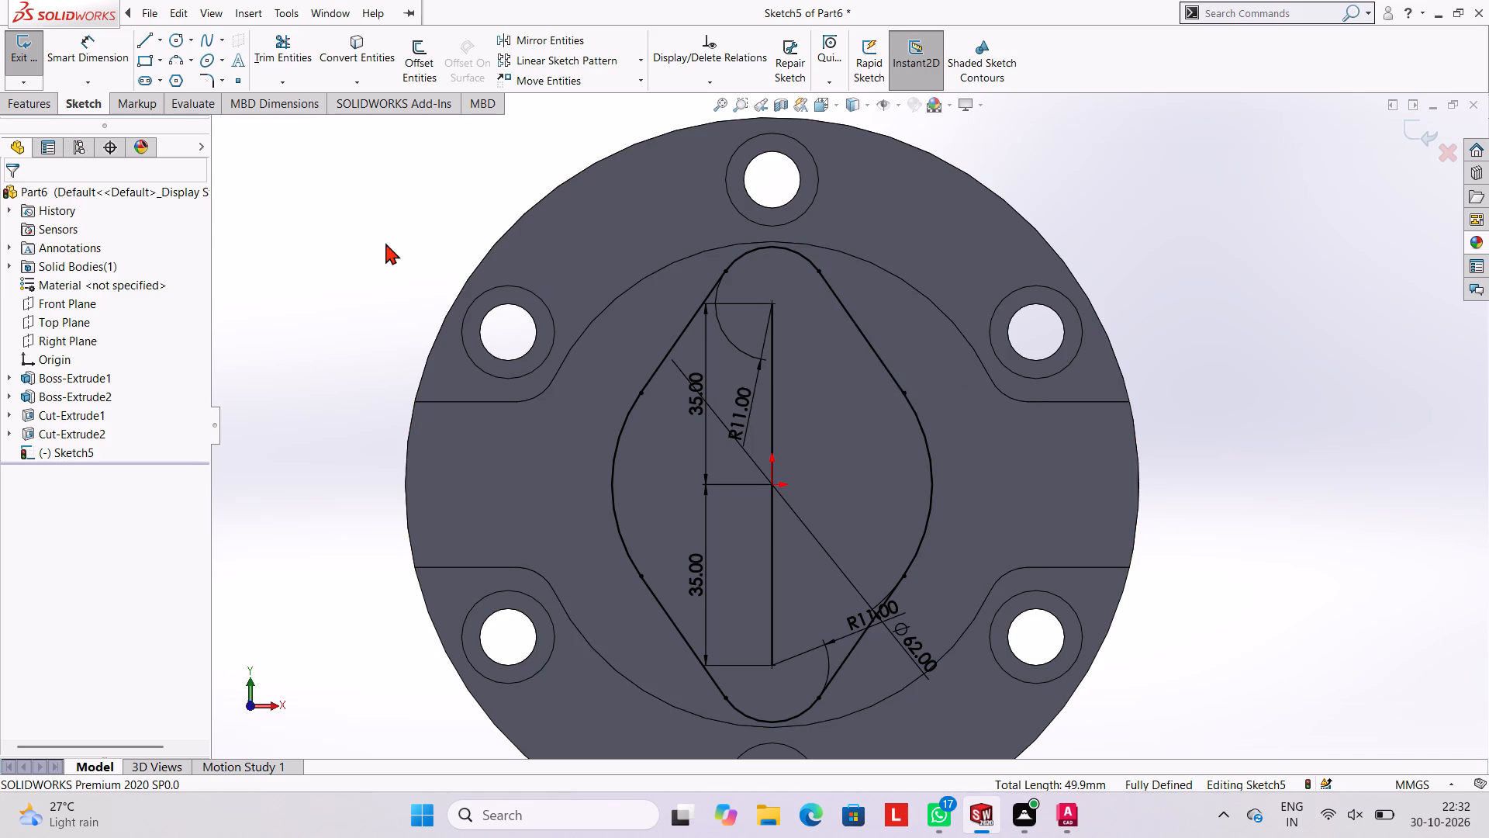
# Extrude the closed central tangent-blended profile region 23 mm as a blind boss merged with the part.
pyautogui.scroll(1, 742, 563)
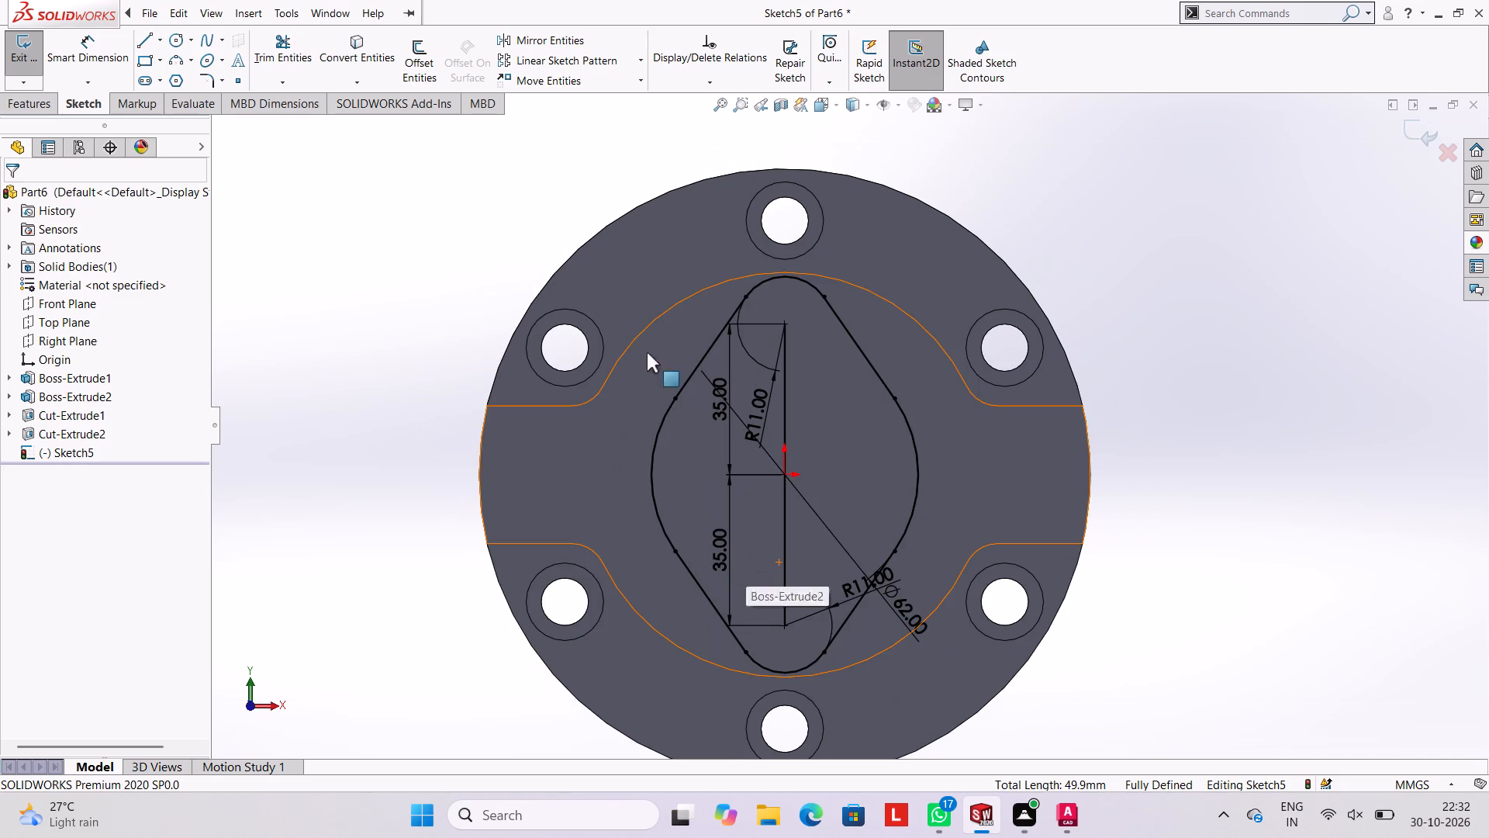
pyautogui.click(48, 99)
pyautogui.click(43, 58)
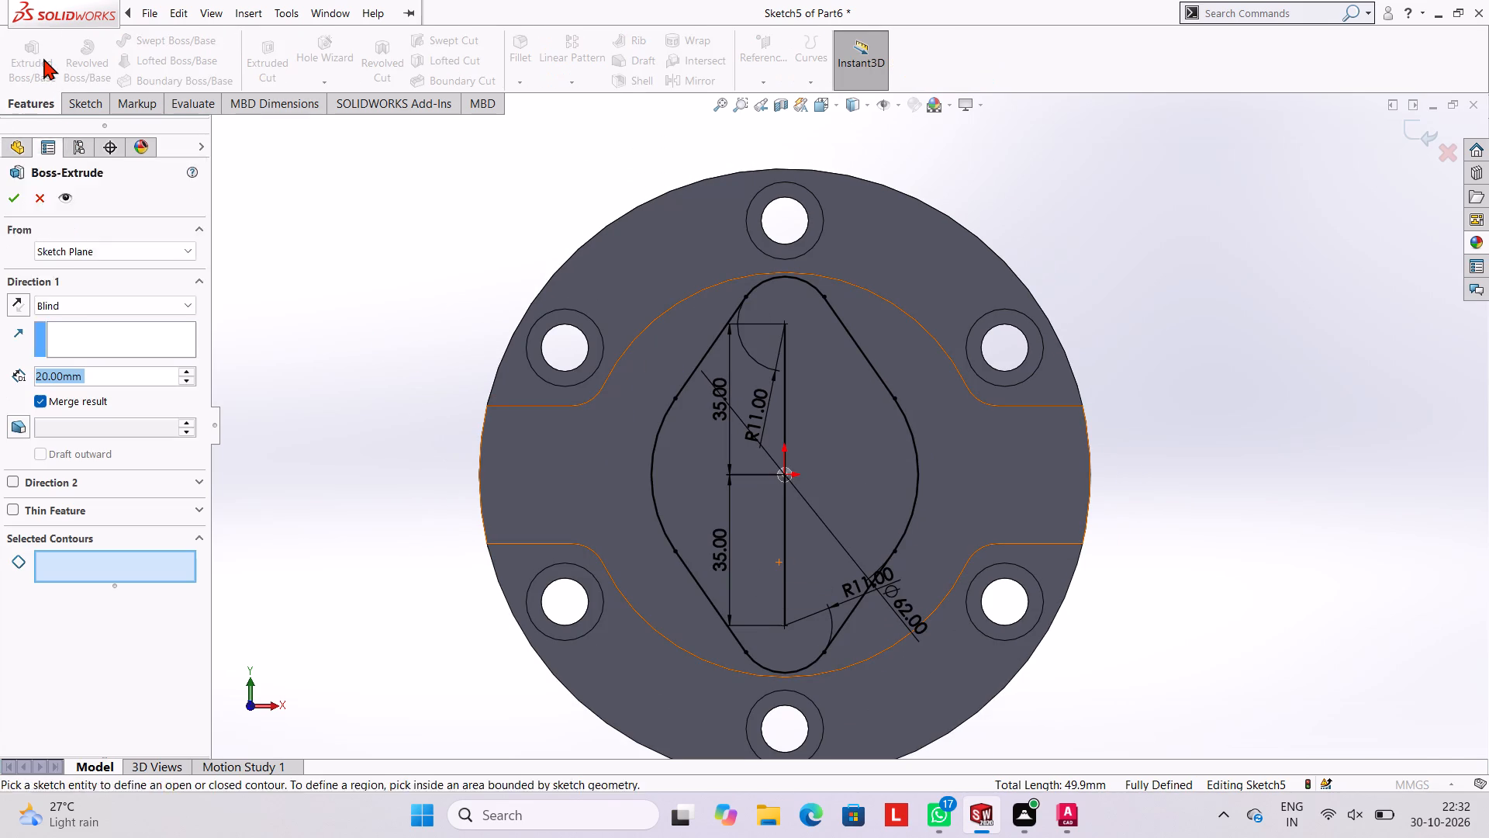
pyautogui.click(849, 469)
pyautogui.moveTo(1133, 614); pyautogui.dragTo(1083, 433, button='middle')
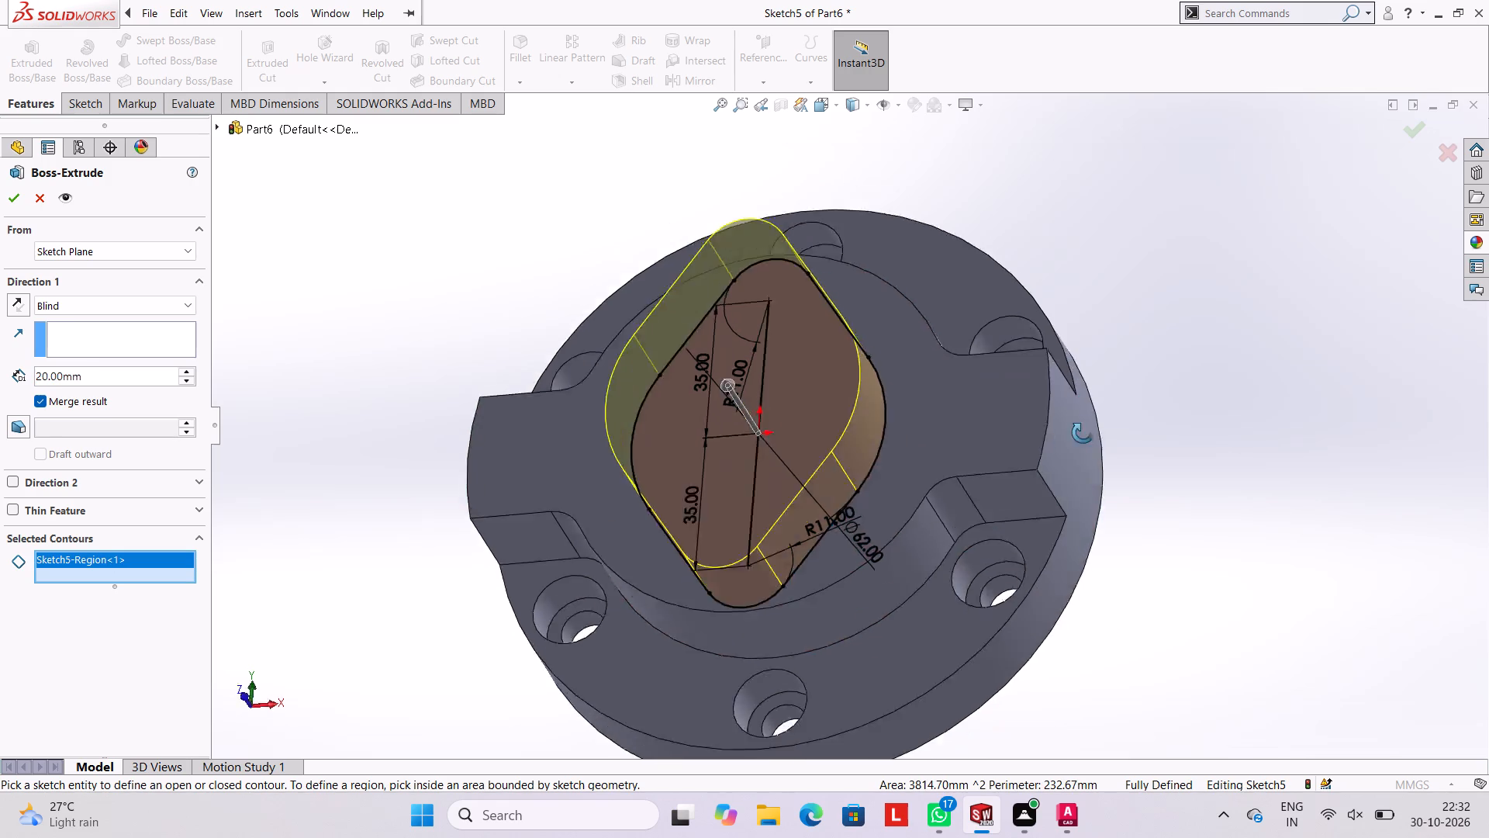
pyautogui.moveTo(1083, 433); pyautogui.dragTo(1072, 362, button='middle')
pyautogui.click(119, 380)
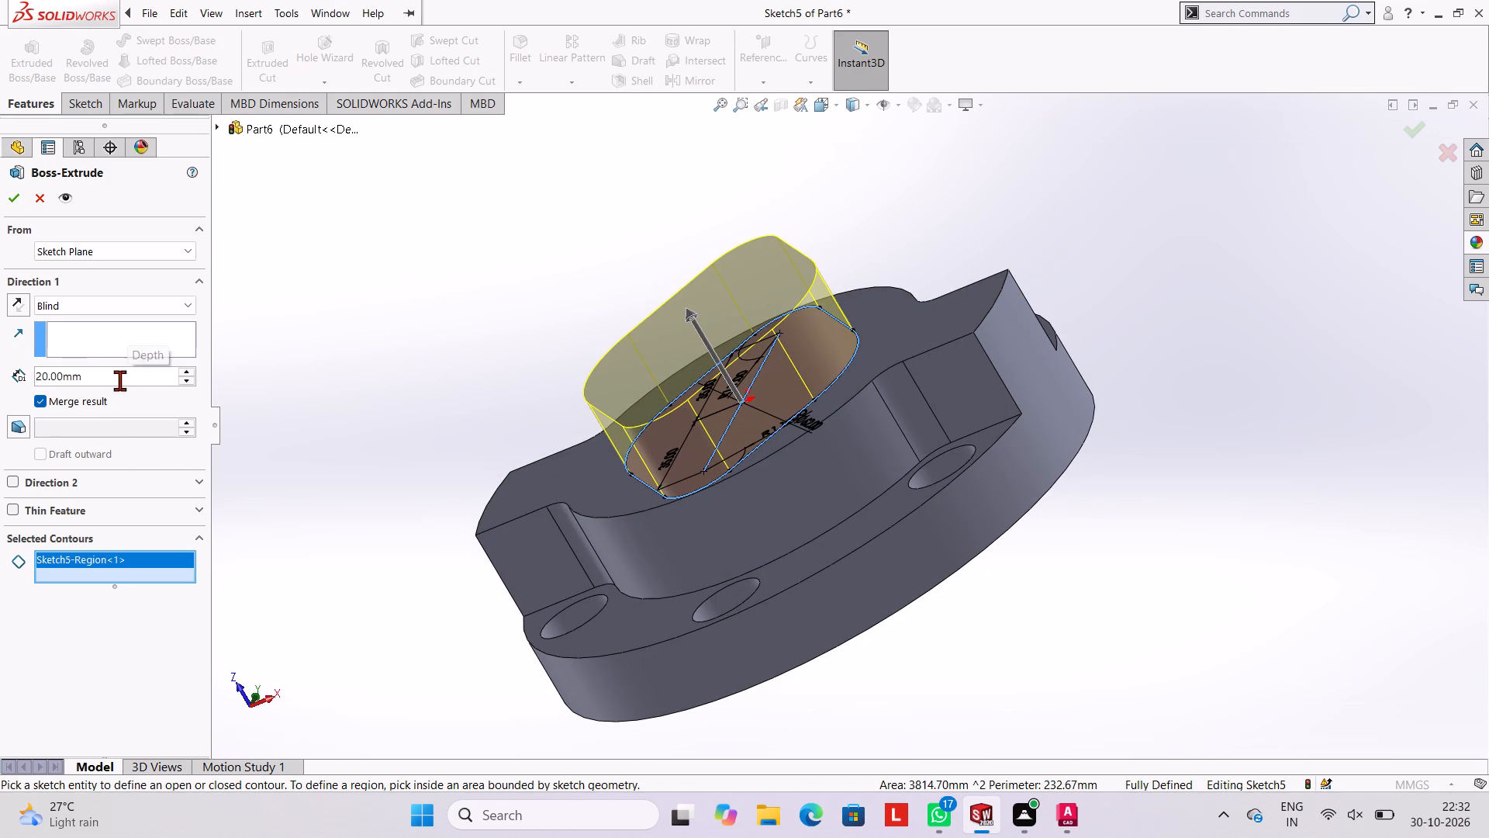
pyautogui.press('BackSpace')
pyautogui.press('BackSpace')
pyautogui.press('BackSpace')
pyautogui.press('BackSpace')
pyautogui.press('BackSpace')
pyautogui.press('BackSpace')
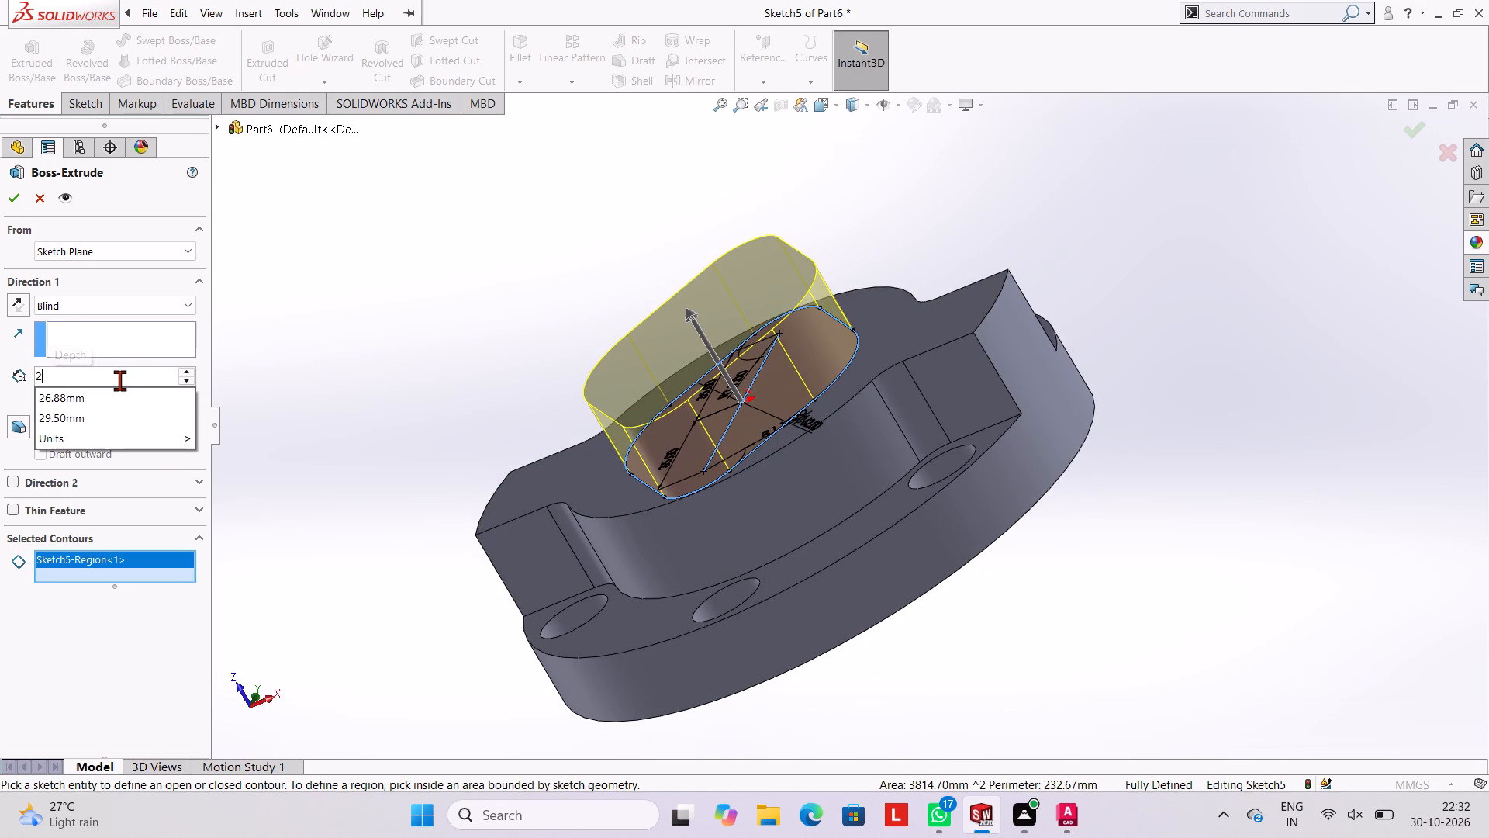
pyautogui.press('3')
pyautogui.press('Return')
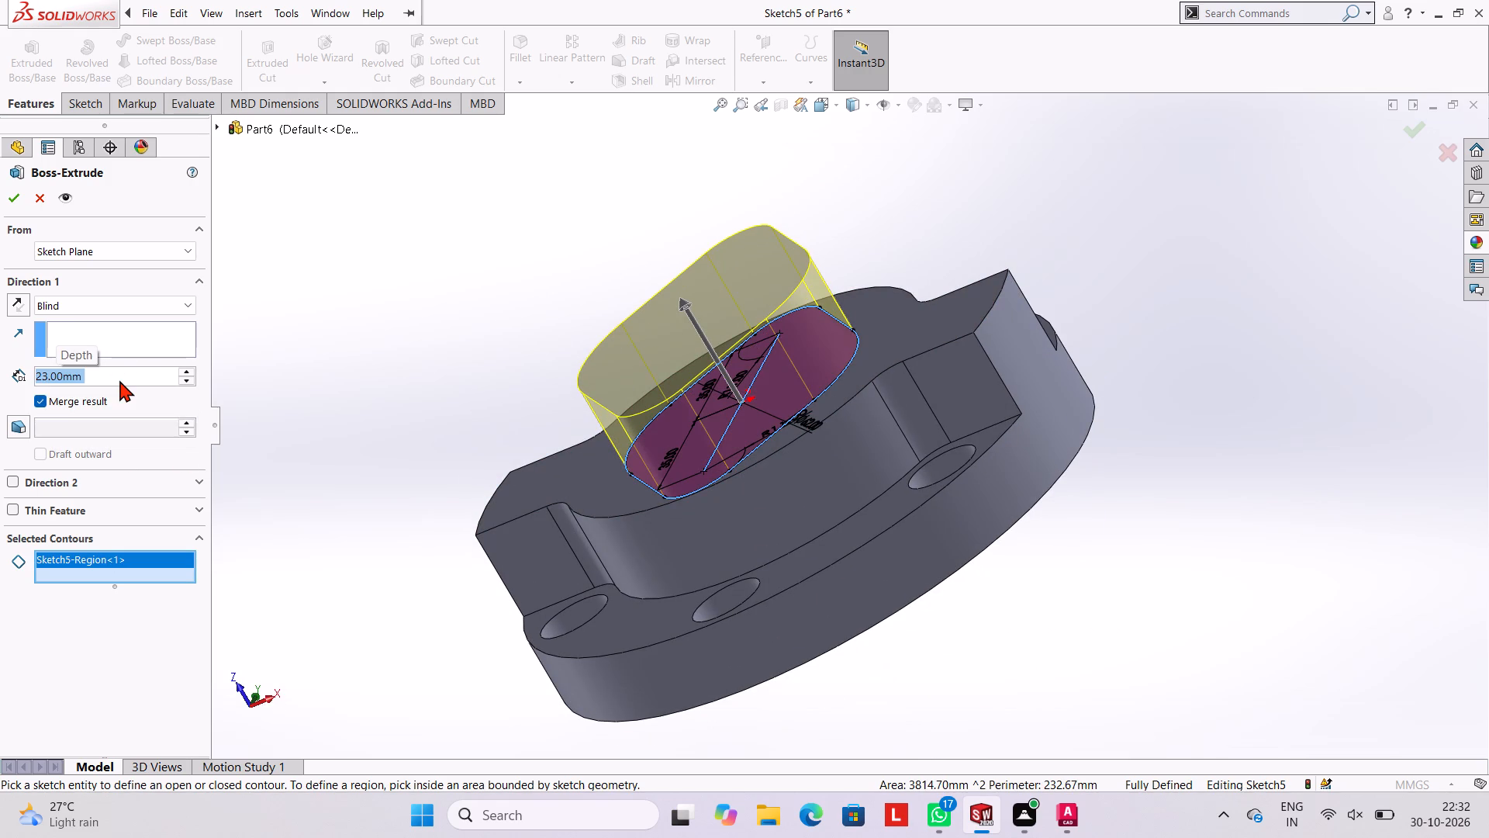
pyautogui.click(12, 195)
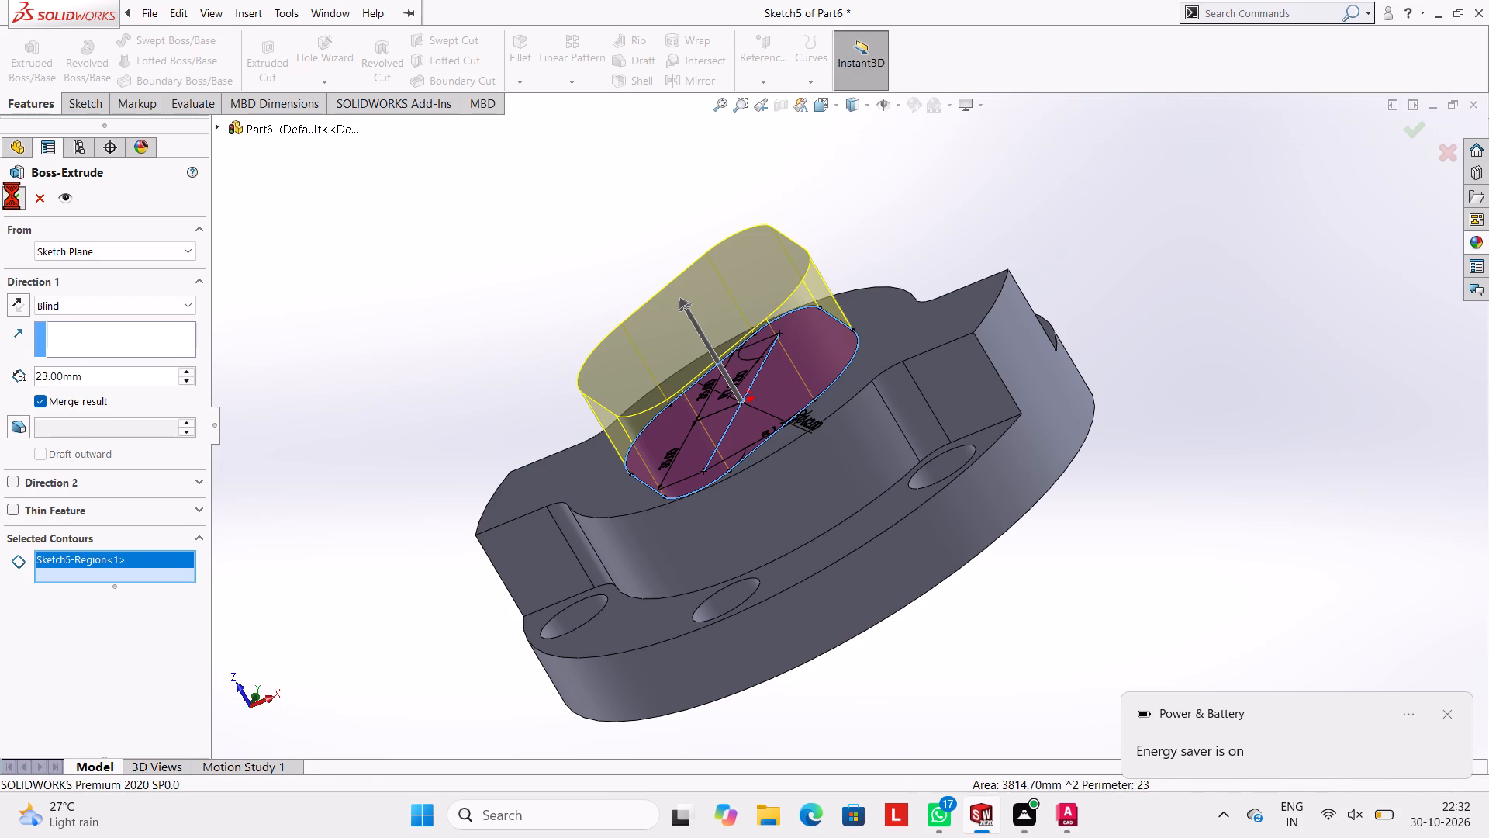
pyautogui.click(410, 324)
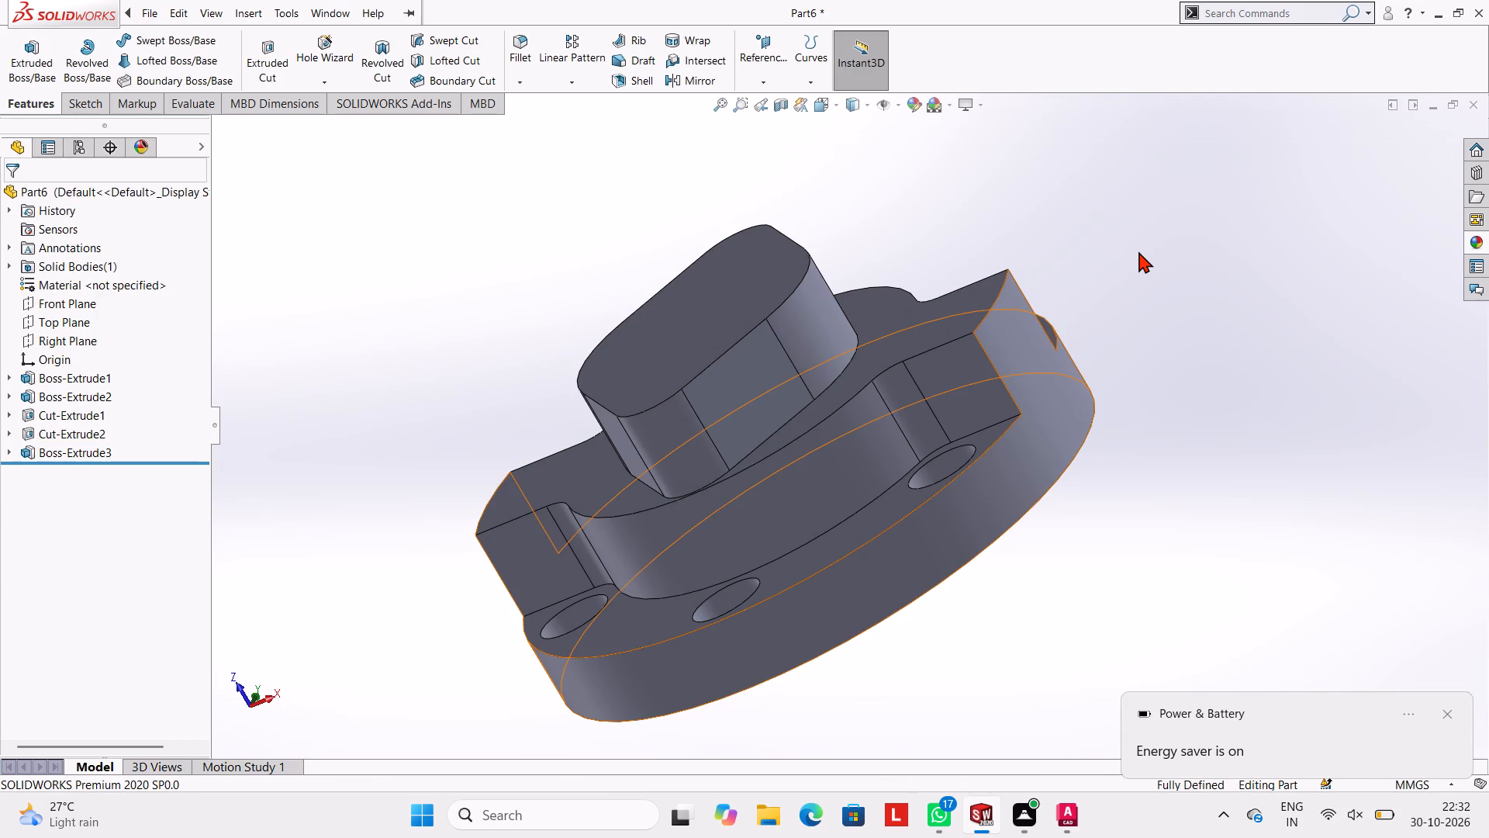
pyautogui.press('Escape')
# Open a new sketch on the top face of the central tangent-blended boss, viewed normal to the face.
pyautogui.moveTo(1139, 268); pyautogui.dragTo(1165, 336, button='middle')
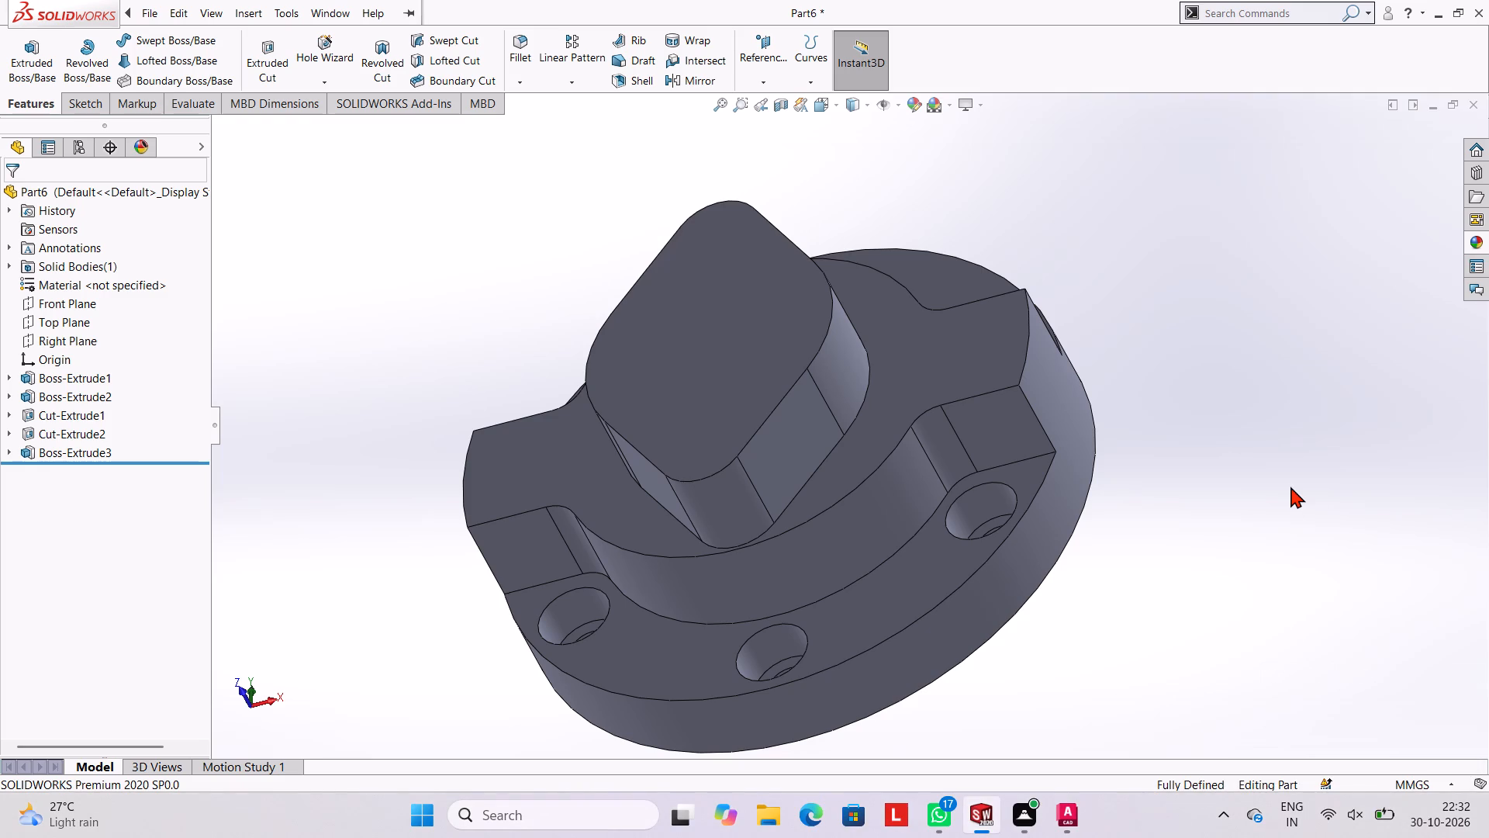
pyautogui.moveTo(1214, 325); pyautogui.dragTo(1245, 424, button='middle')
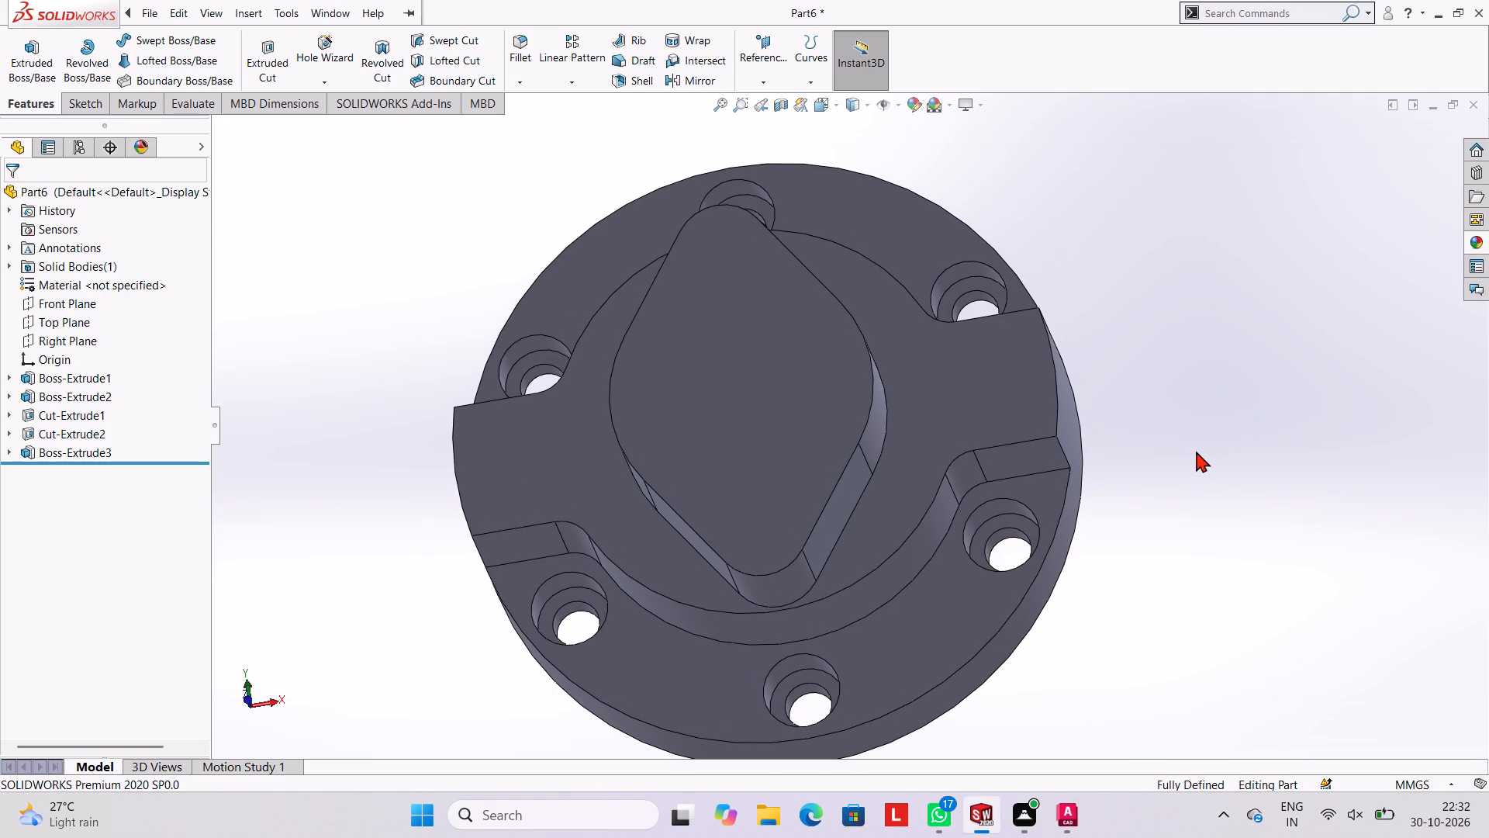
pyautogui.moveTo(1205, 451); pyautogui.dragTo(1221, 511, button='middle')
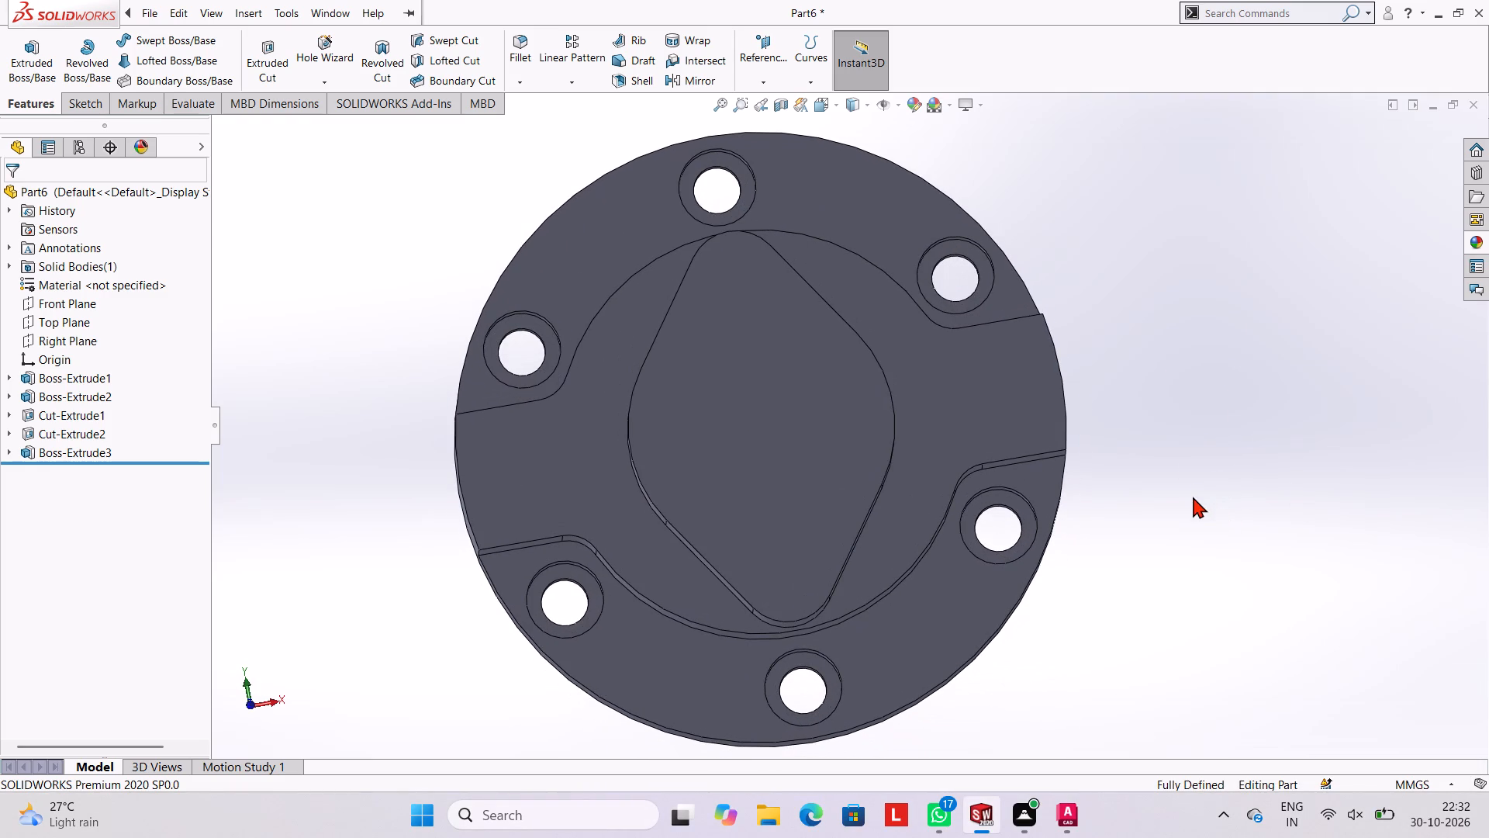
pyautogui.moveTo(1202, 469); pyautogui.dragTo(1149, 366, button='middle')
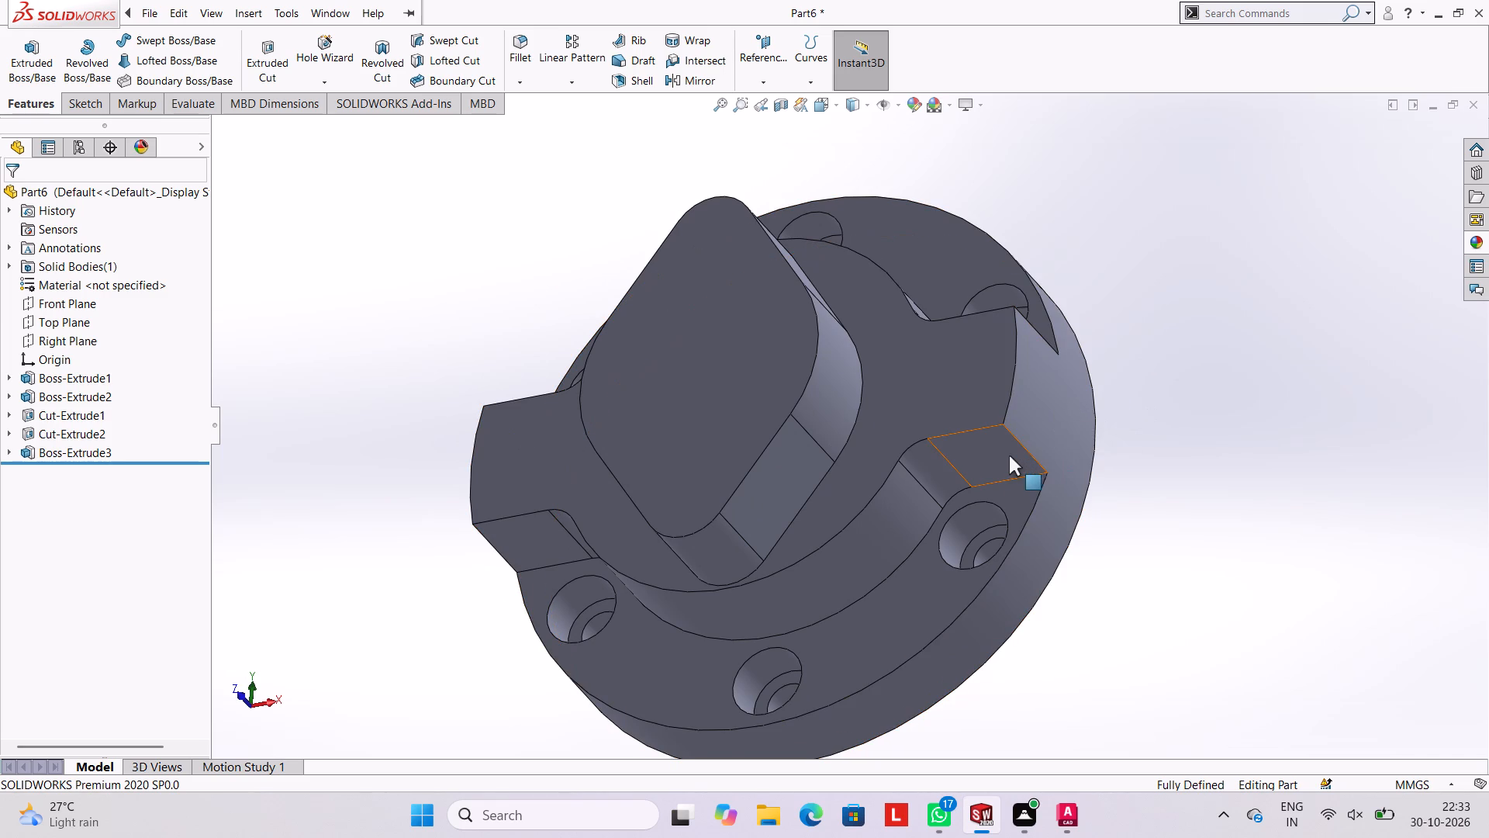
pyautogui.click(698, 362)
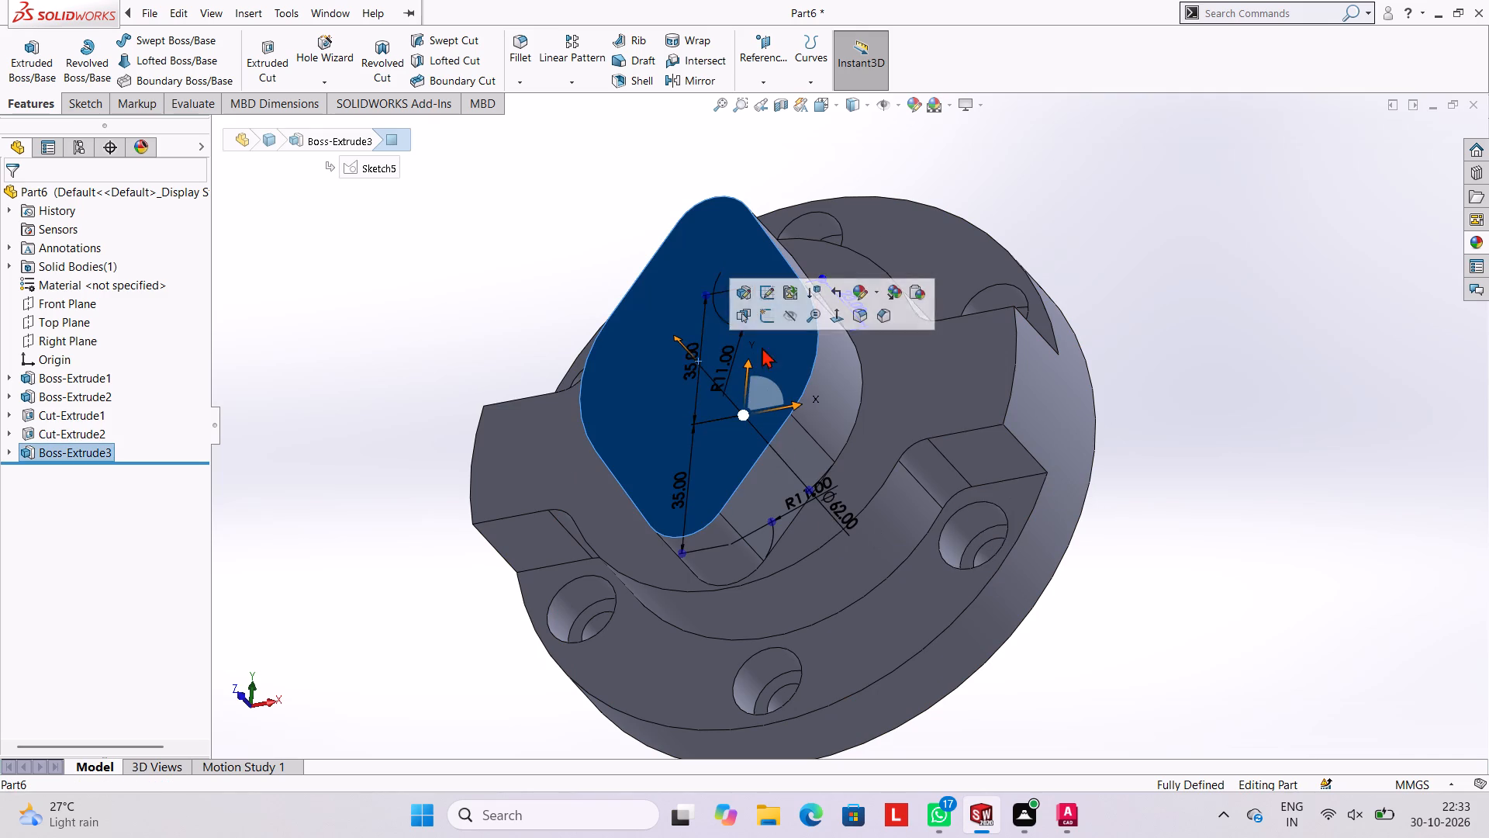
pyautogui.click(767, 317)
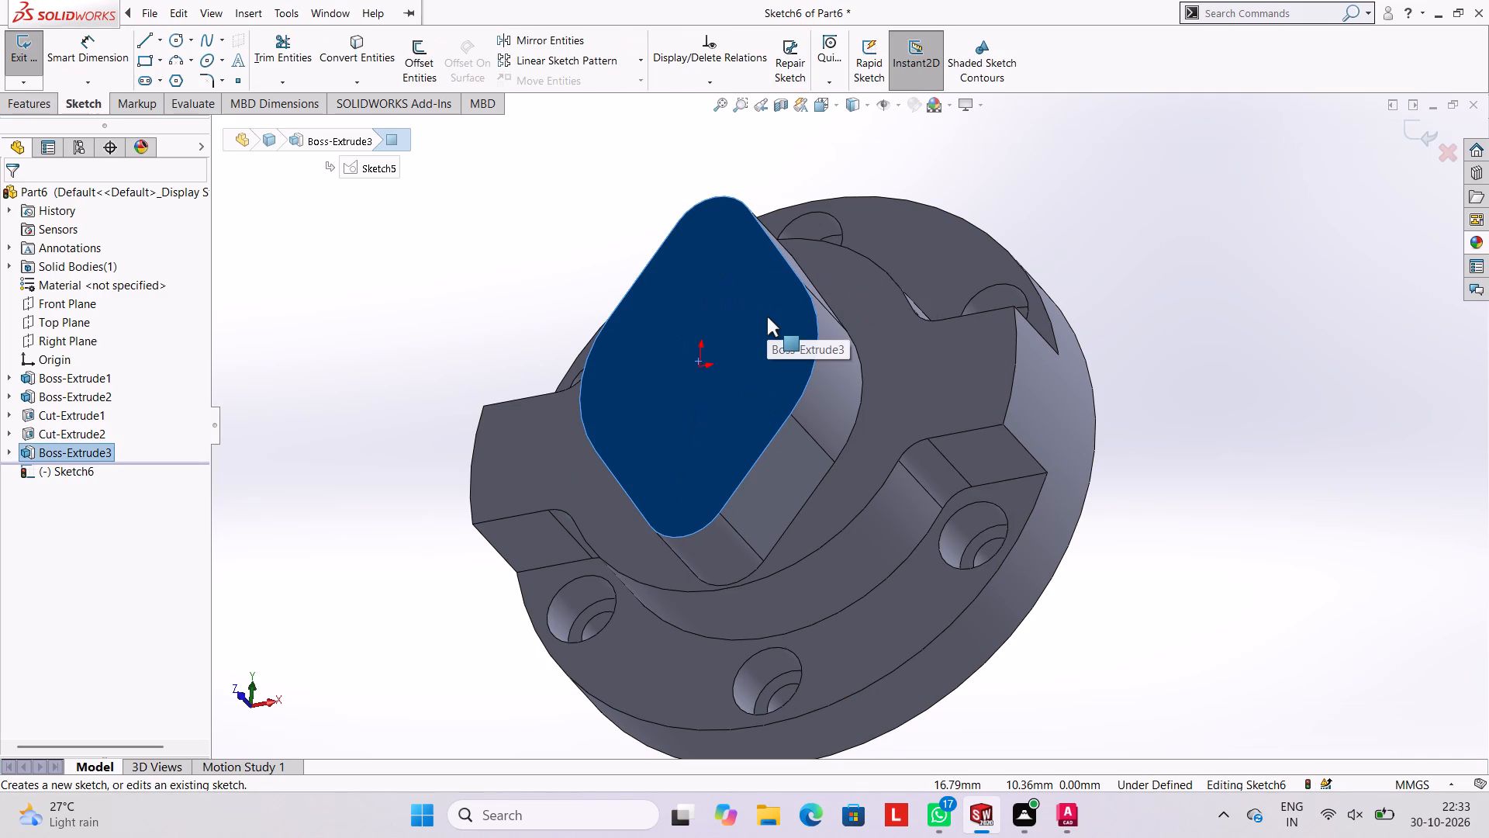
pyautogui.hotkey('ctrl', '8')
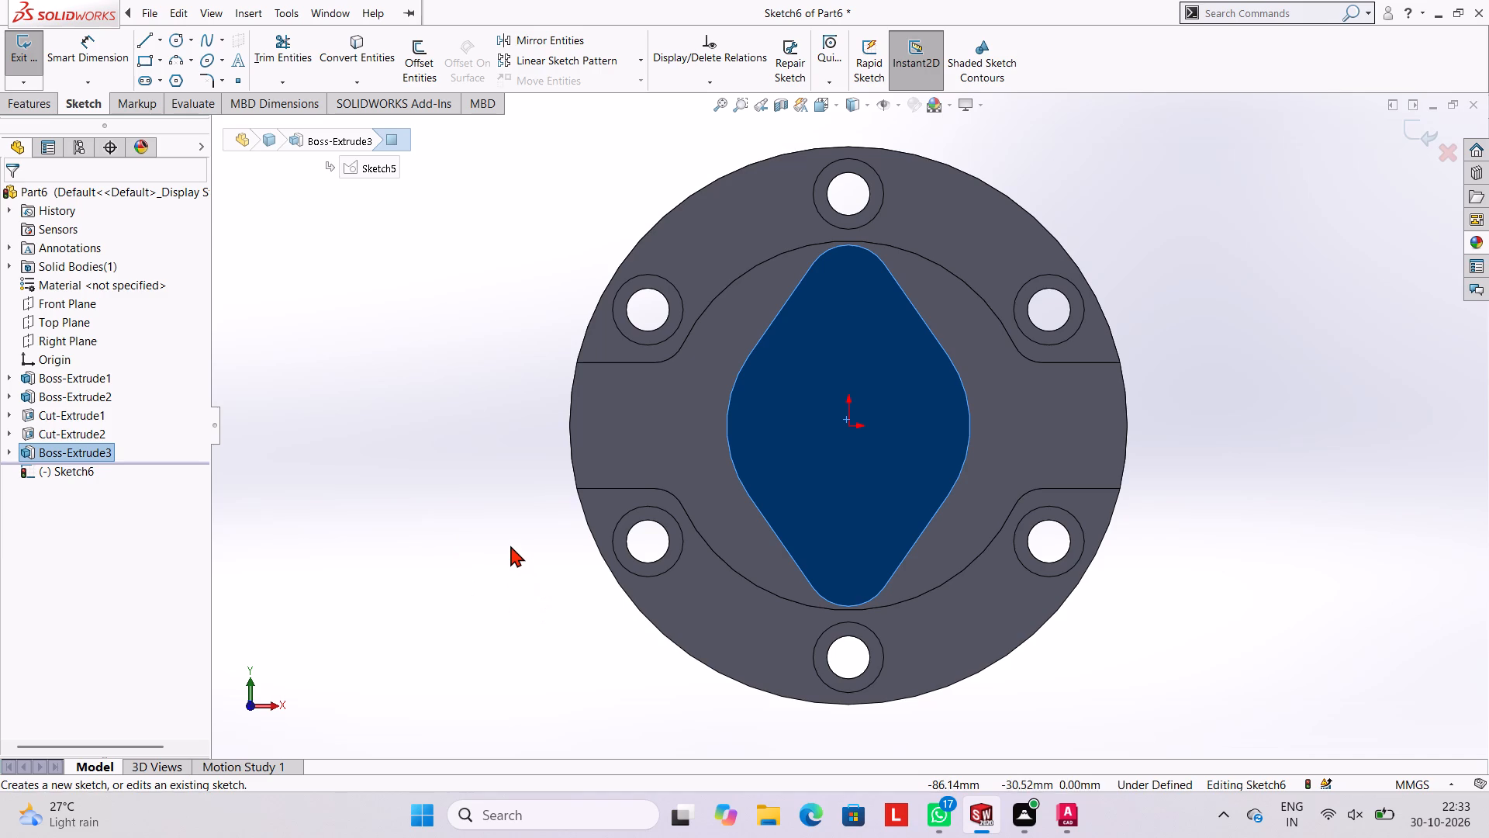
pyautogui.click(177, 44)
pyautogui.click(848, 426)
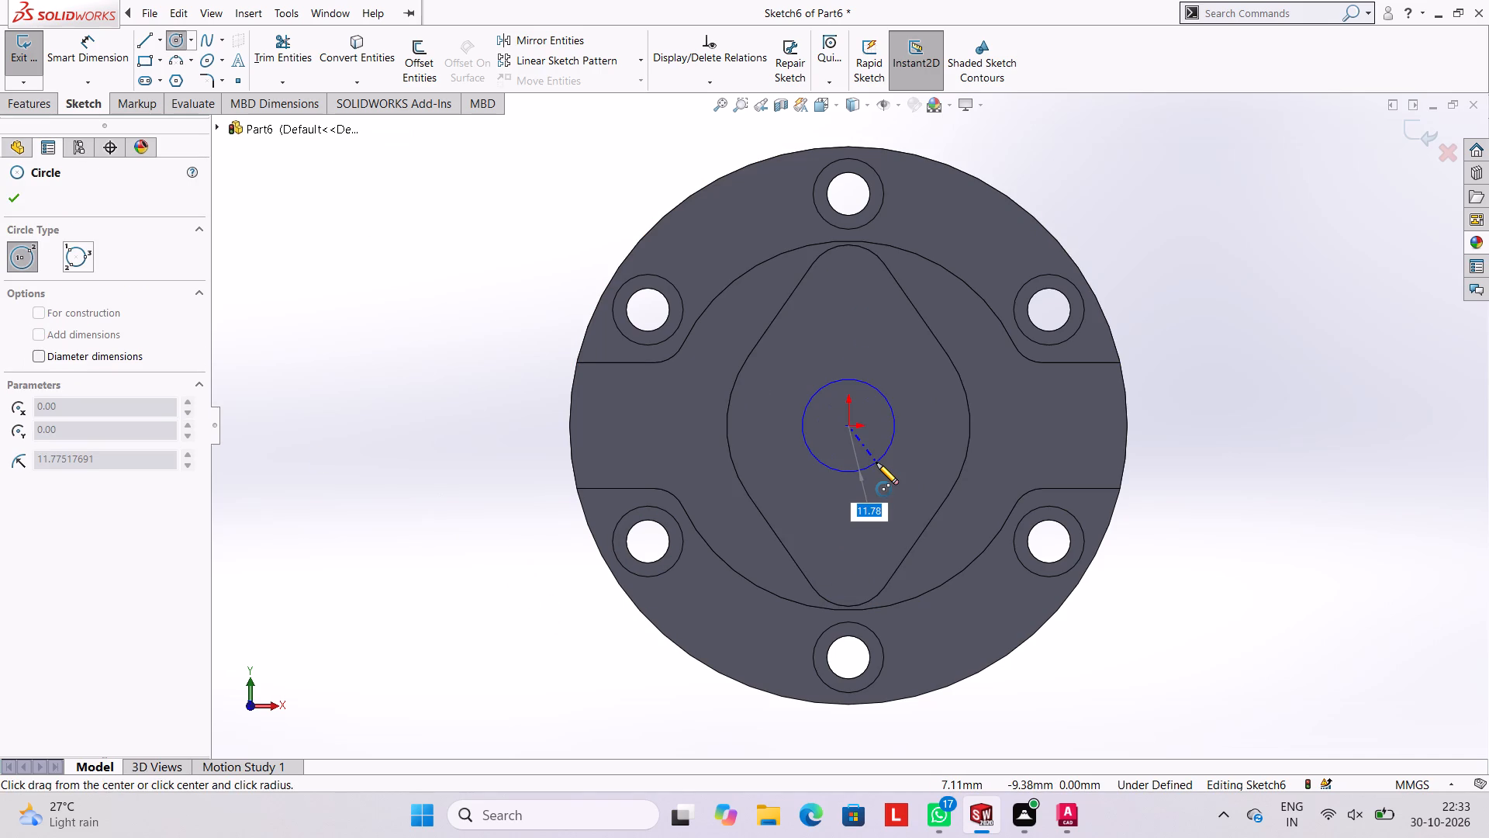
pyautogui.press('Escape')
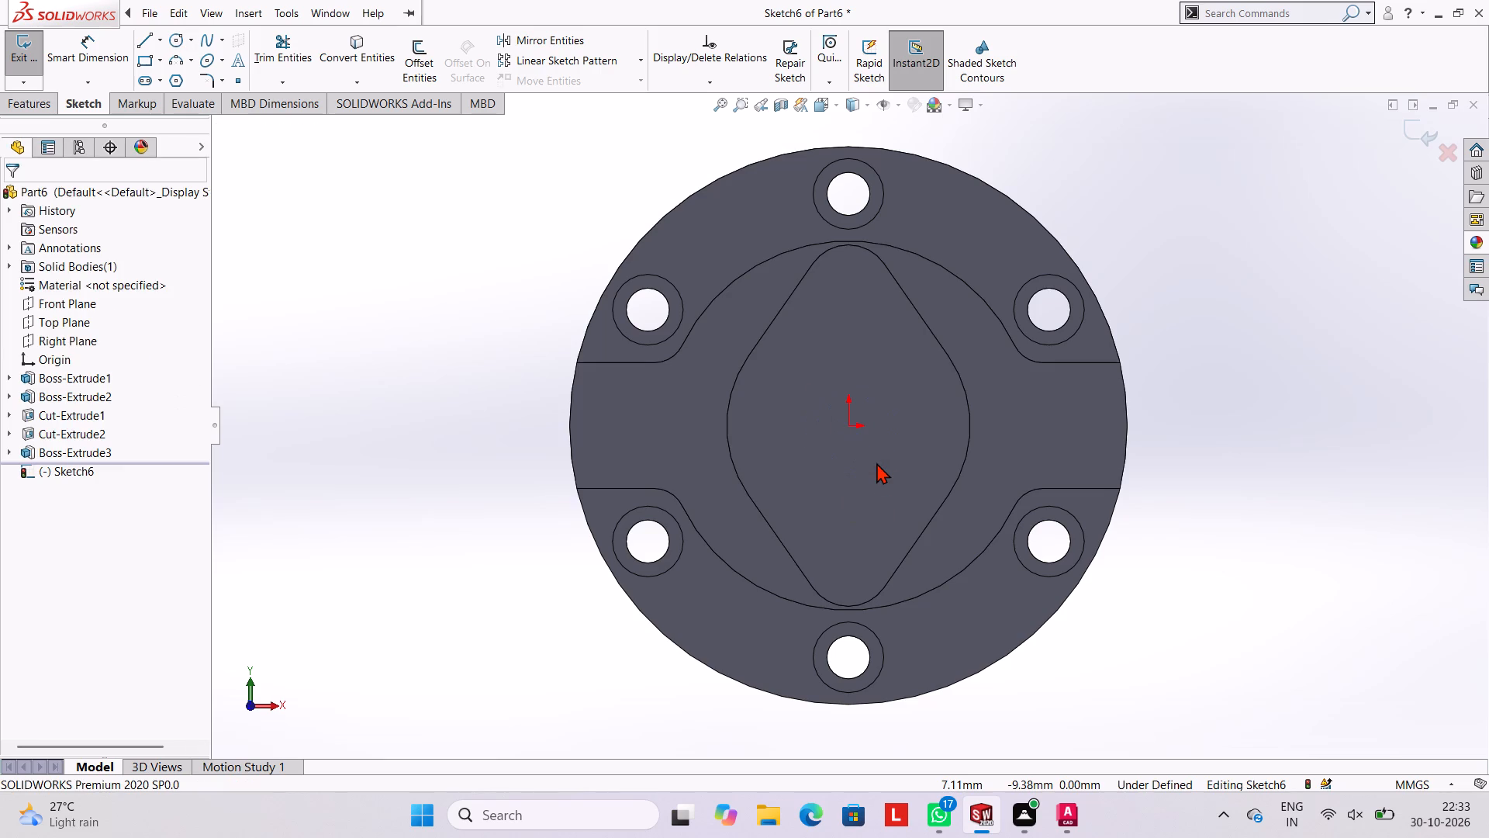
# Draw a circle centred on the origin with a 46 mm diameter, using diameter dimensions.
pyautogui.click(170, 45)
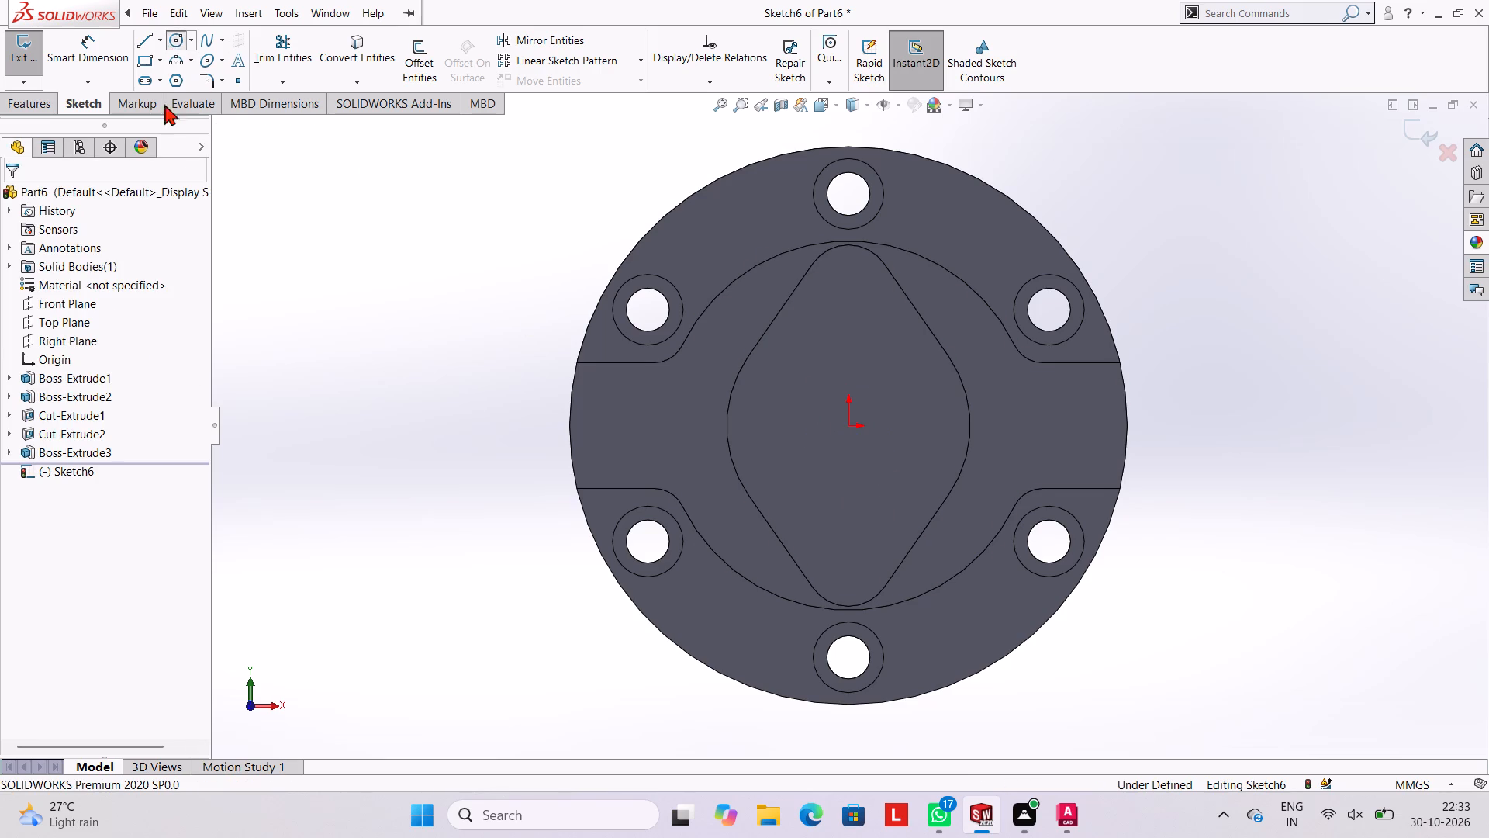
pyautogui.click(40, 333)
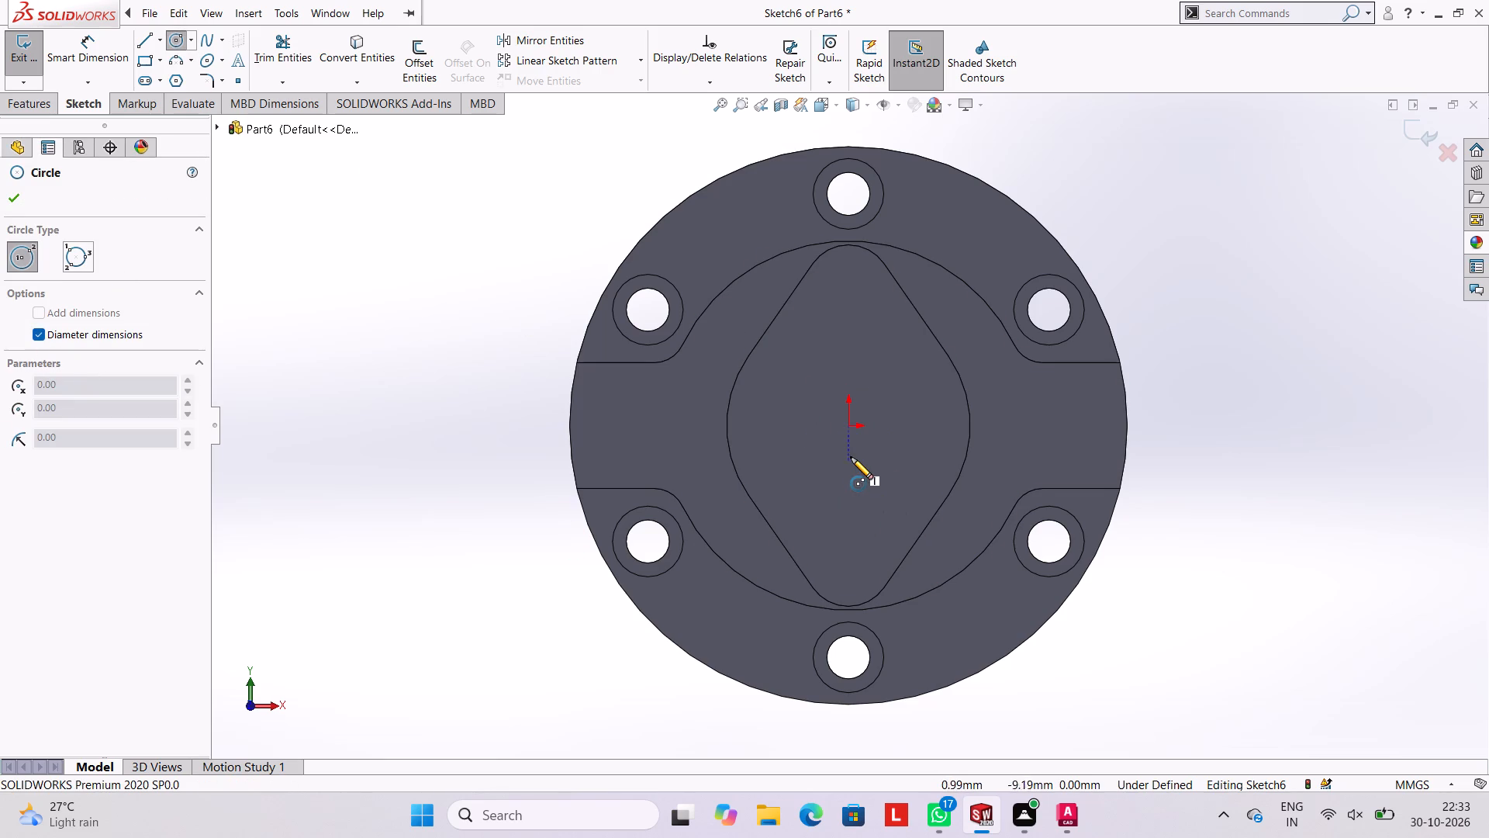
pyautogui.click(849, 427)
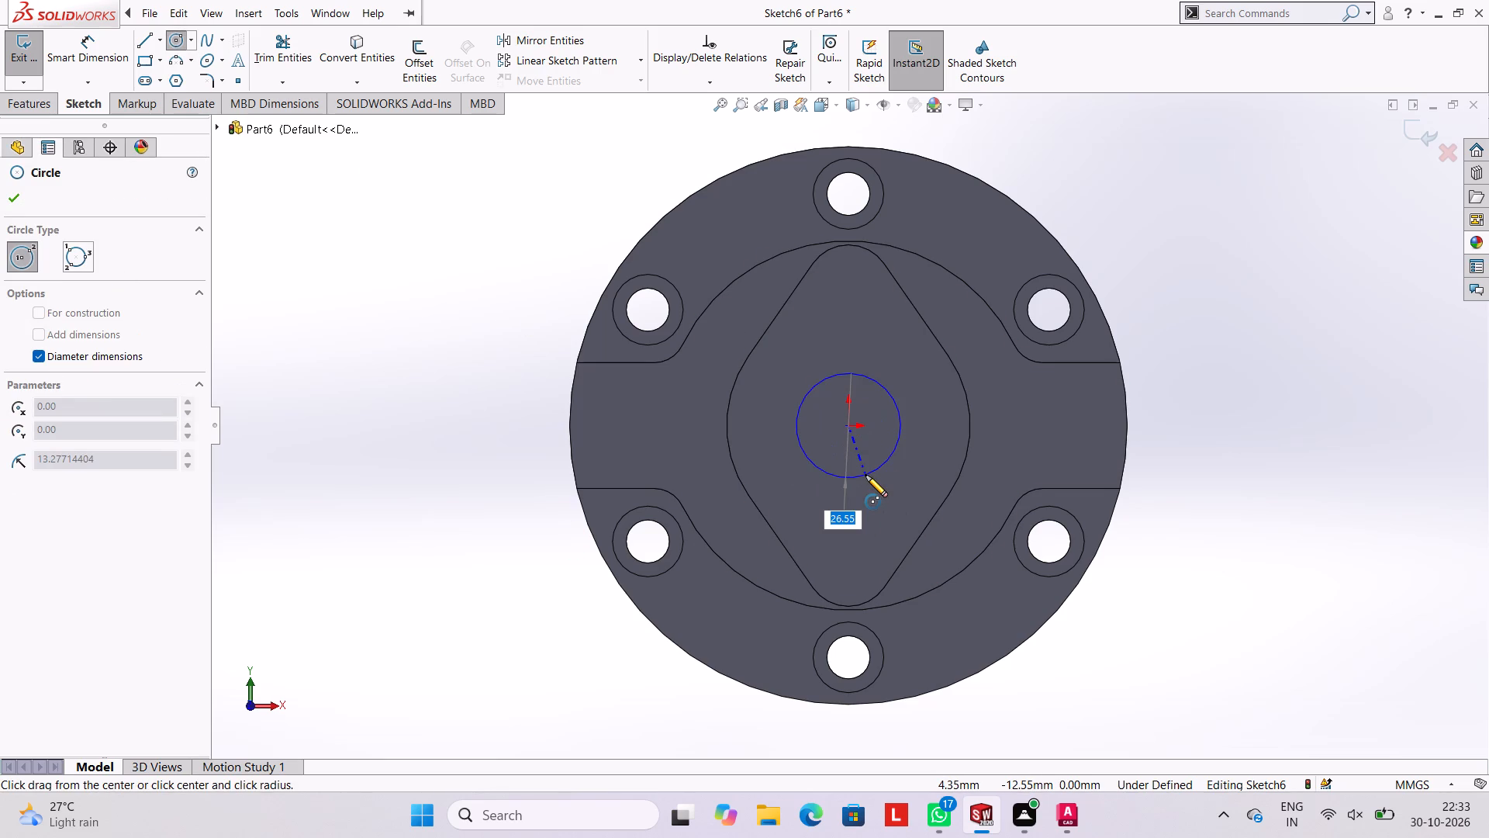
pyautogui.write('46')
pyautogui.press('Return')
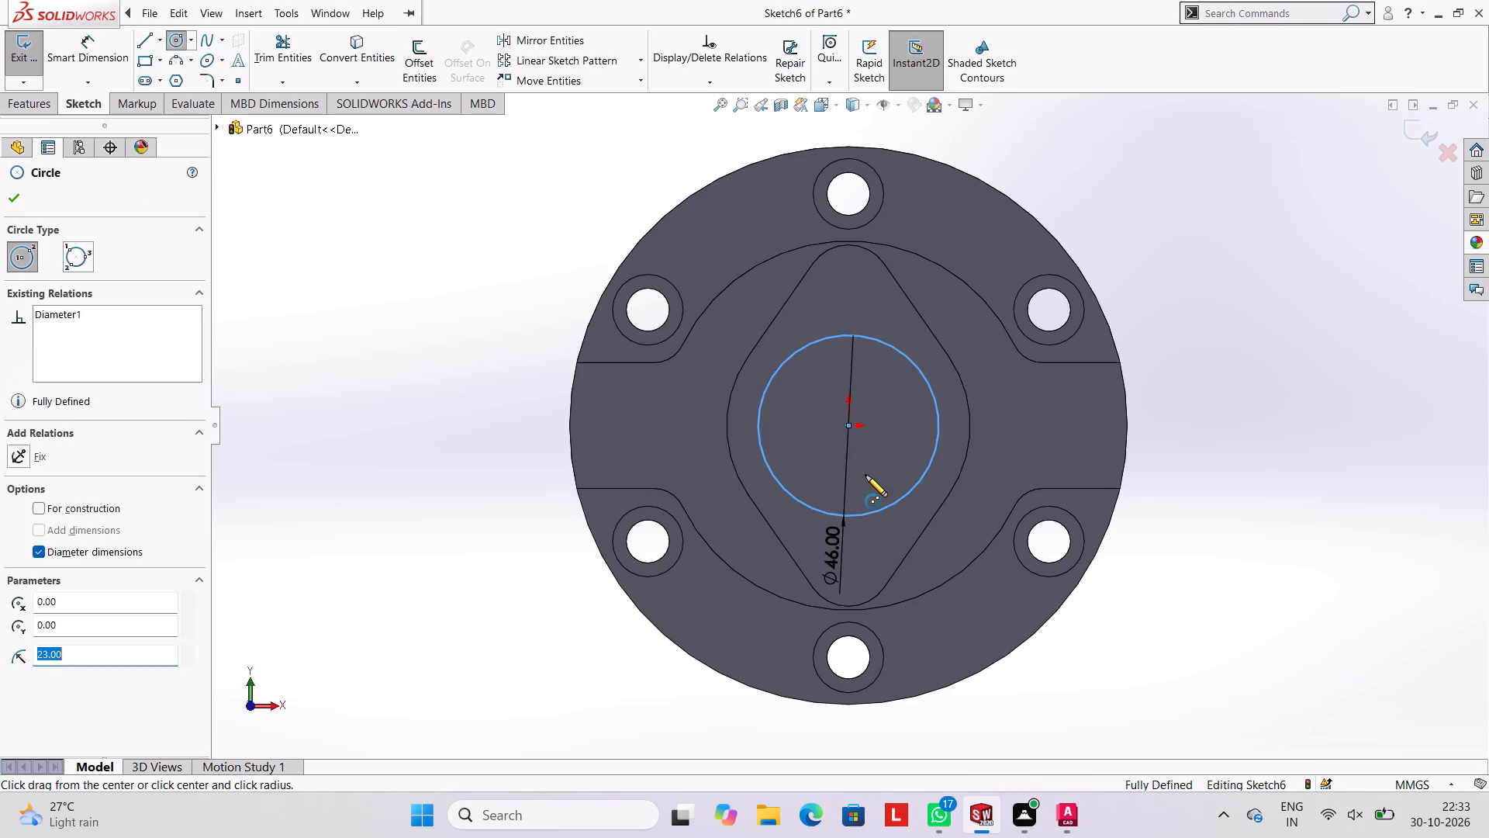
pyautogui.press('Escape')
pyautogui.press('Escape')
pyautogui.press('Escape')
pyautogui.press('Escape')
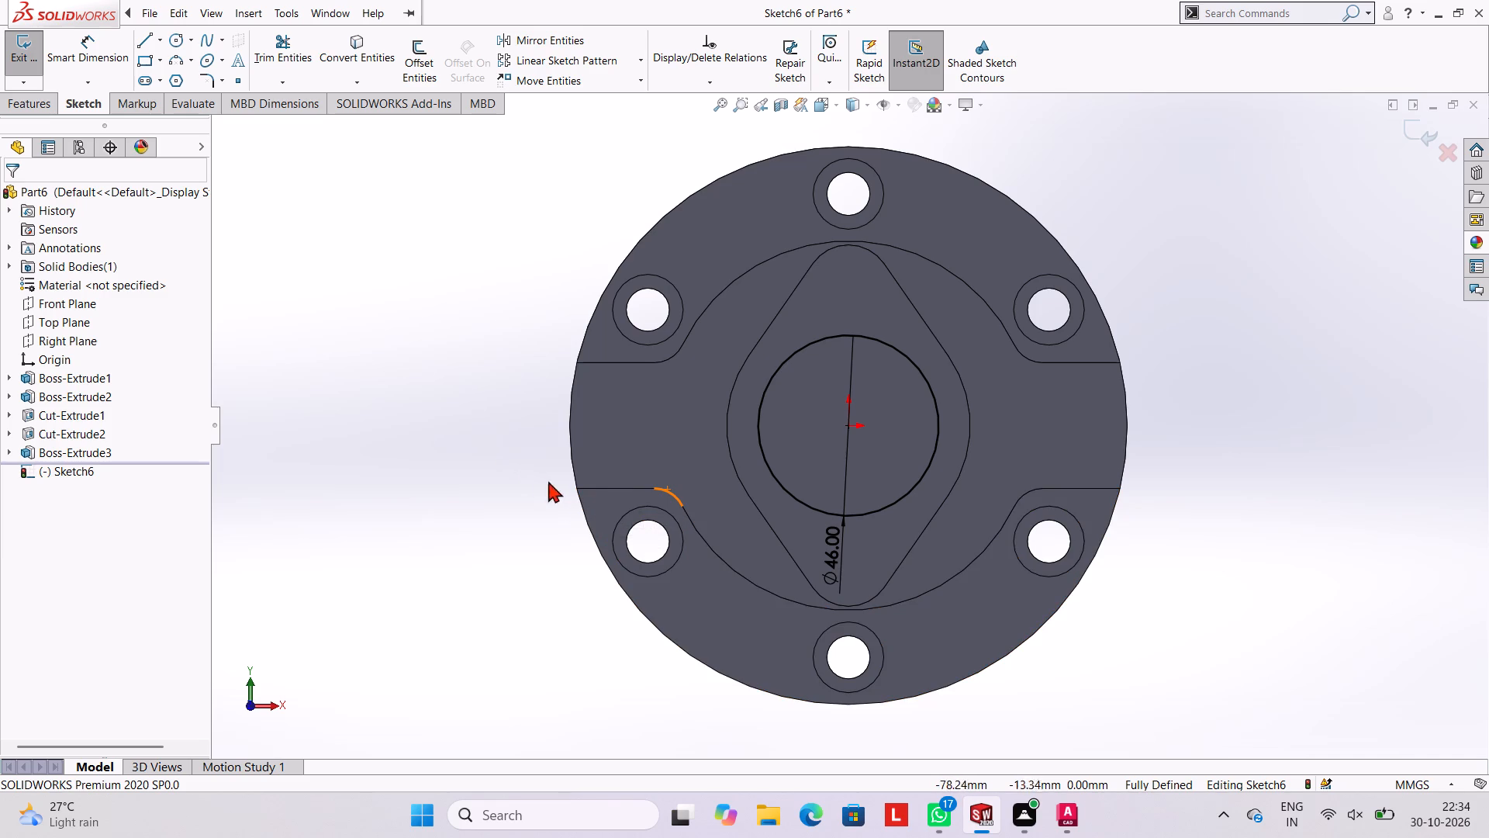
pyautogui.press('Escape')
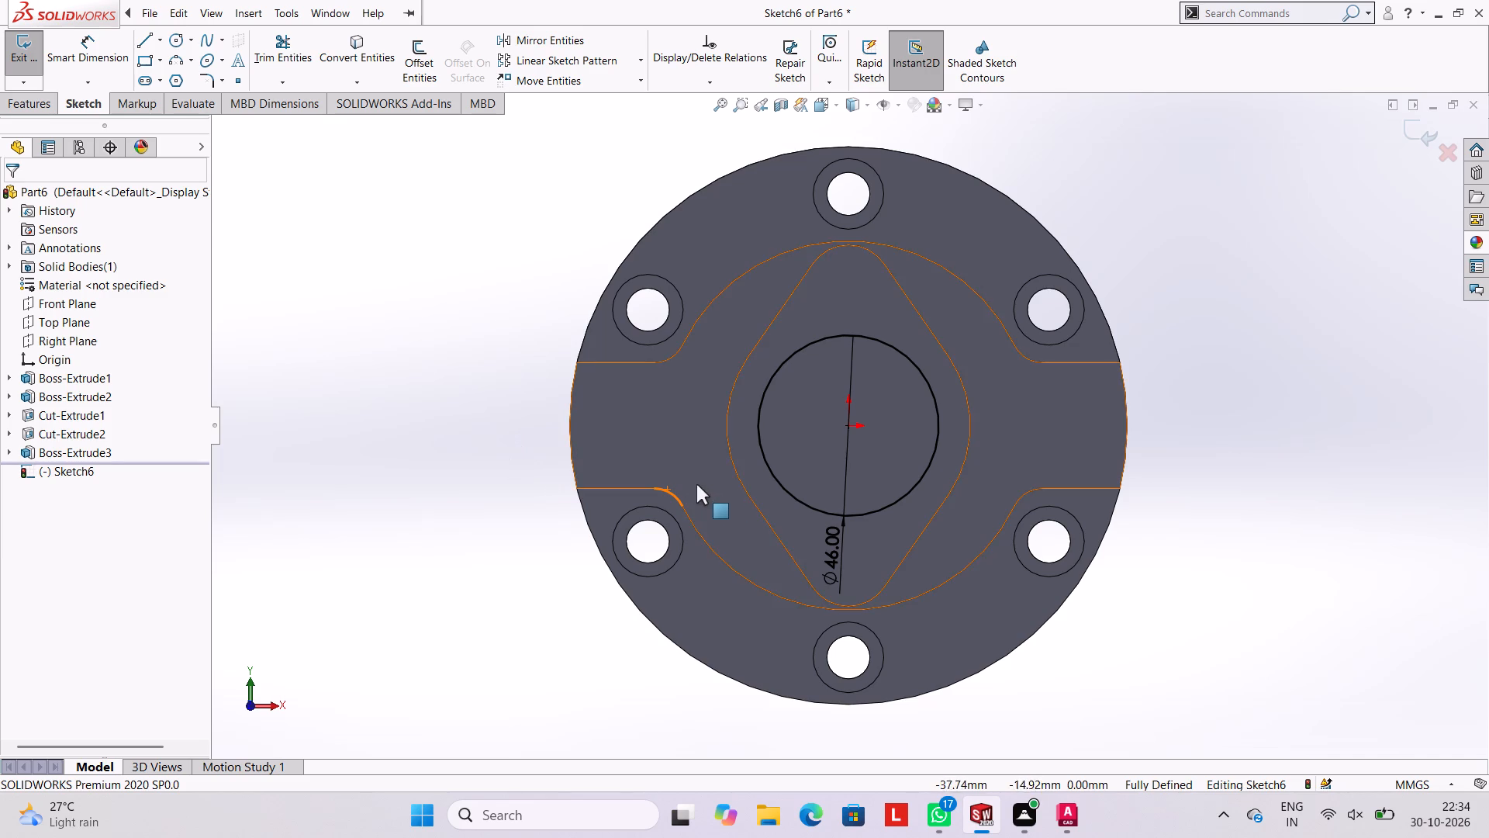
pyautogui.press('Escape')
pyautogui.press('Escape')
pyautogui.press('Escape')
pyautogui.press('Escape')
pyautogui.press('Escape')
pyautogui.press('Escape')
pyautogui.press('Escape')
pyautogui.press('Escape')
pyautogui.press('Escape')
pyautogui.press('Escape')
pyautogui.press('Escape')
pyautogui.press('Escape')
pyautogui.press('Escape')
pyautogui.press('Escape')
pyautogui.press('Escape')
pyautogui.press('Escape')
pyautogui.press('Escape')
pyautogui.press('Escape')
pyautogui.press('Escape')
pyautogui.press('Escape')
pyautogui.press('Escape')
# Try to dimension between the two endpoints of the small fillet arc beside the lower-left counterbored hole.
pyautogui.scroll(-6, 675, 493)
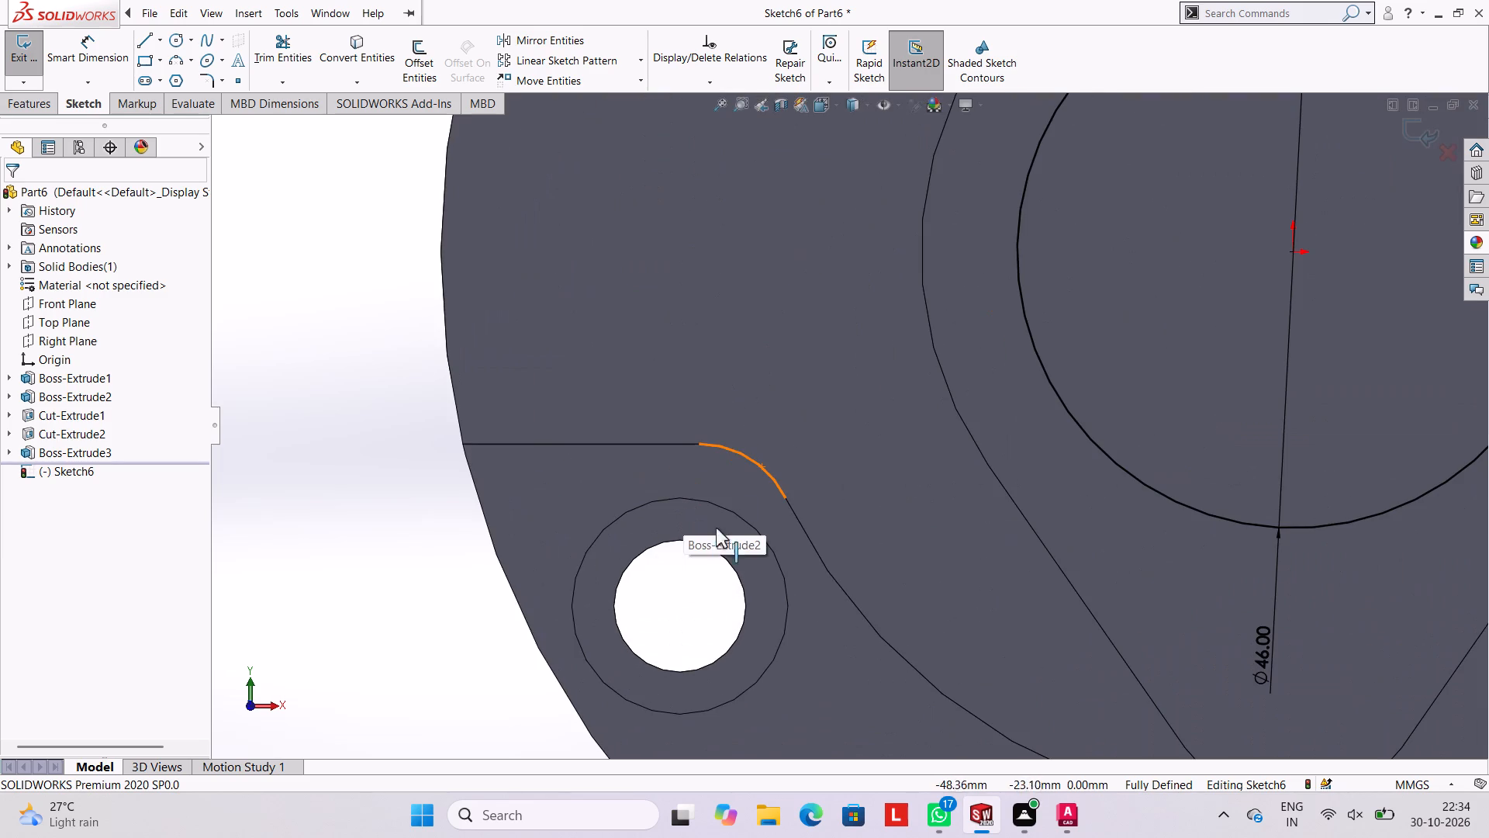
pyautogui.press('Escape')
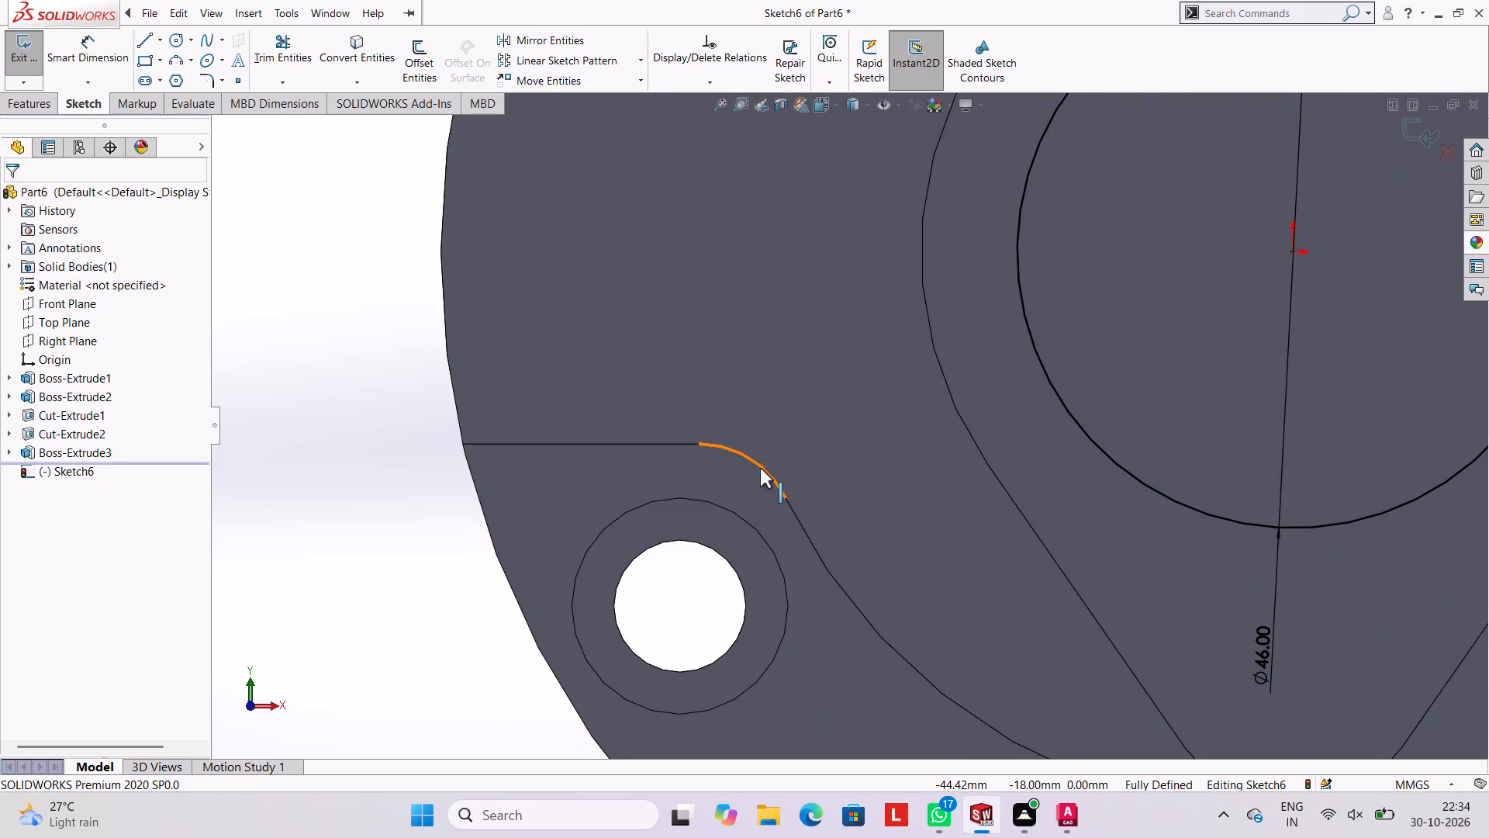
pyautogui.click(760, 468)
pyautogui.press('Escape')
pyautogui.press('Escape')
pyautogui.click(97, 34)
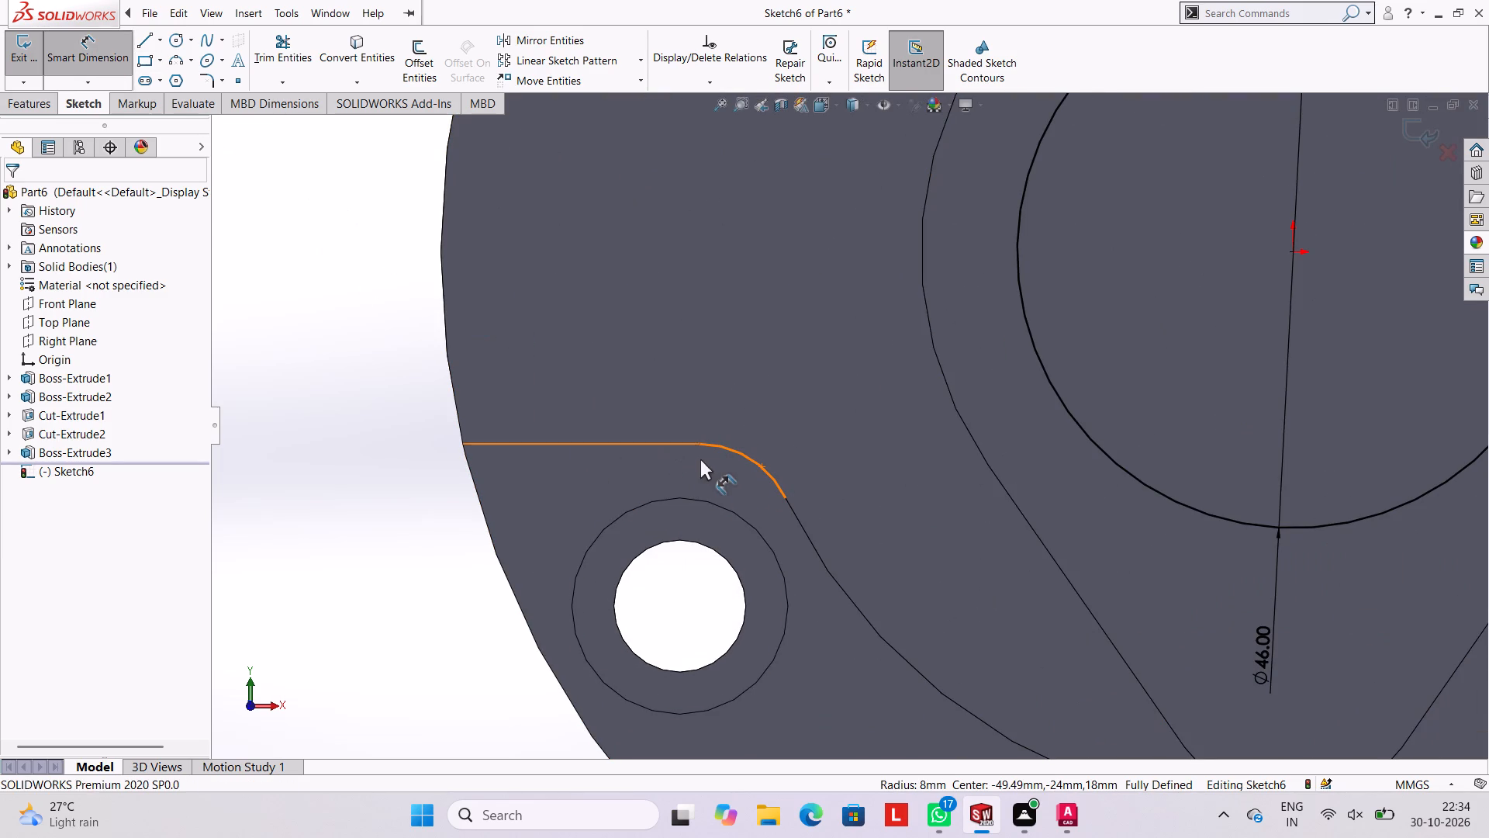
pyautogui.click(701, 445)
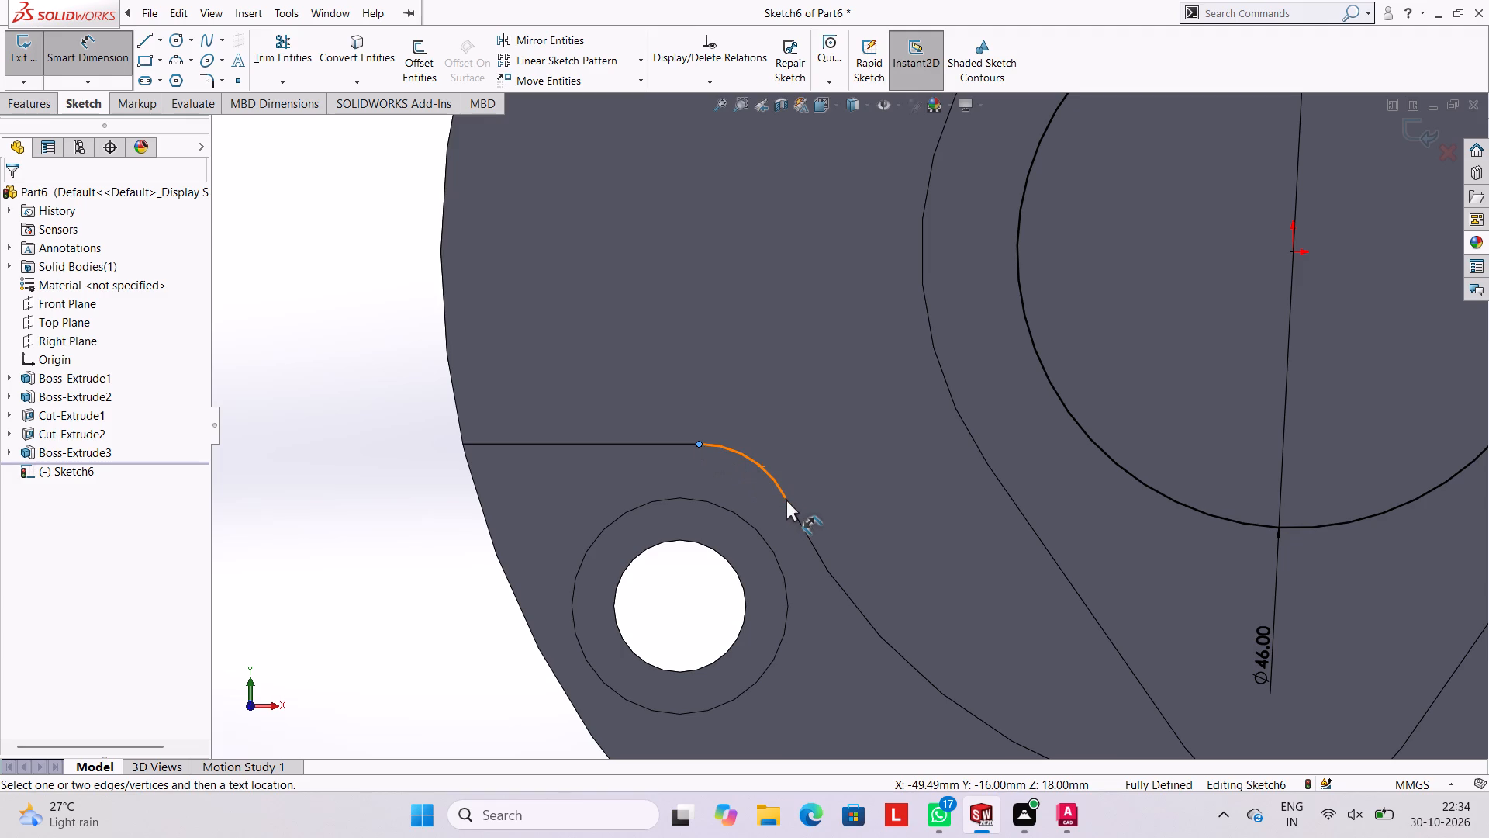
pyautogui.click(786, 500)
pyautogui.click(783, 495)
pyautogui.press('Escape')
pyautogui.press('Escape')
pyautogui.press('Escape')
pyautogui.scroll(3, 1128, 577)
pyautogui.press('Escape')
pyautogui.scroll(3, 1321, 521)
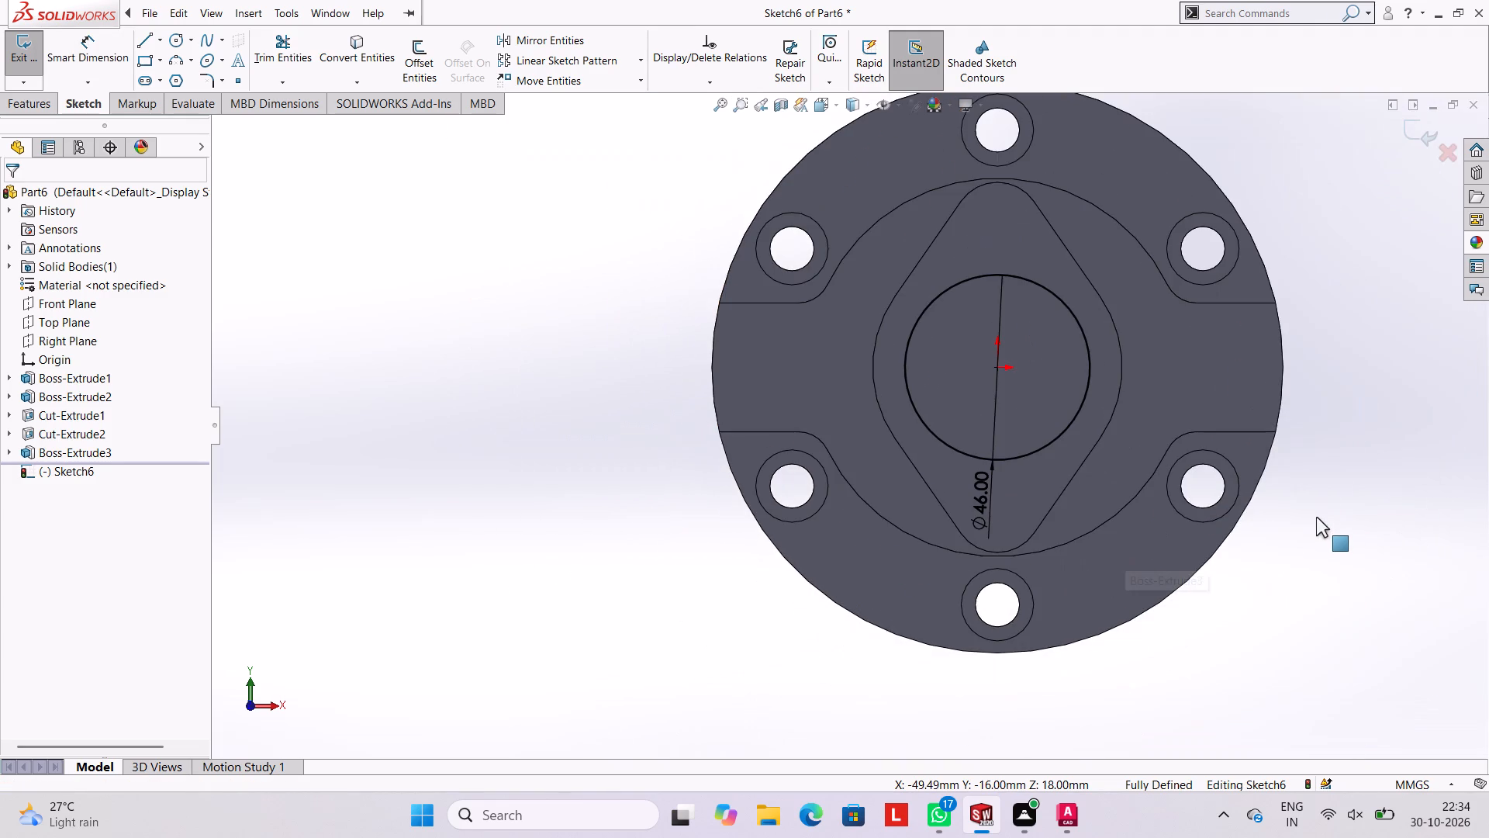
# Cut-extrude the 46 mm circle as a 30 mm blind bore down through the central tangent-blended boss.
pyautogui.click(40, 100)
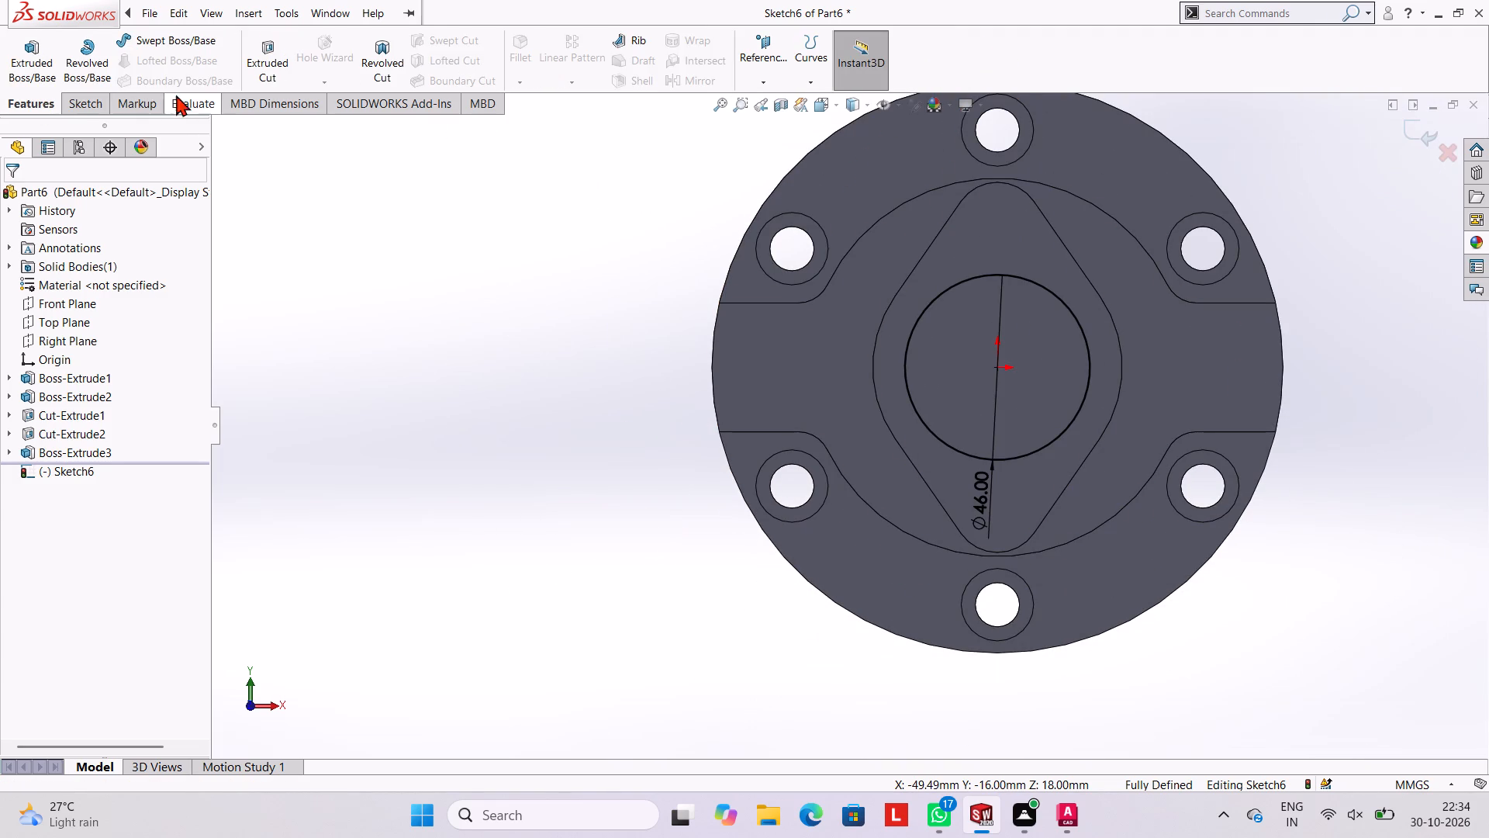
pyautogui.click(264, 56)
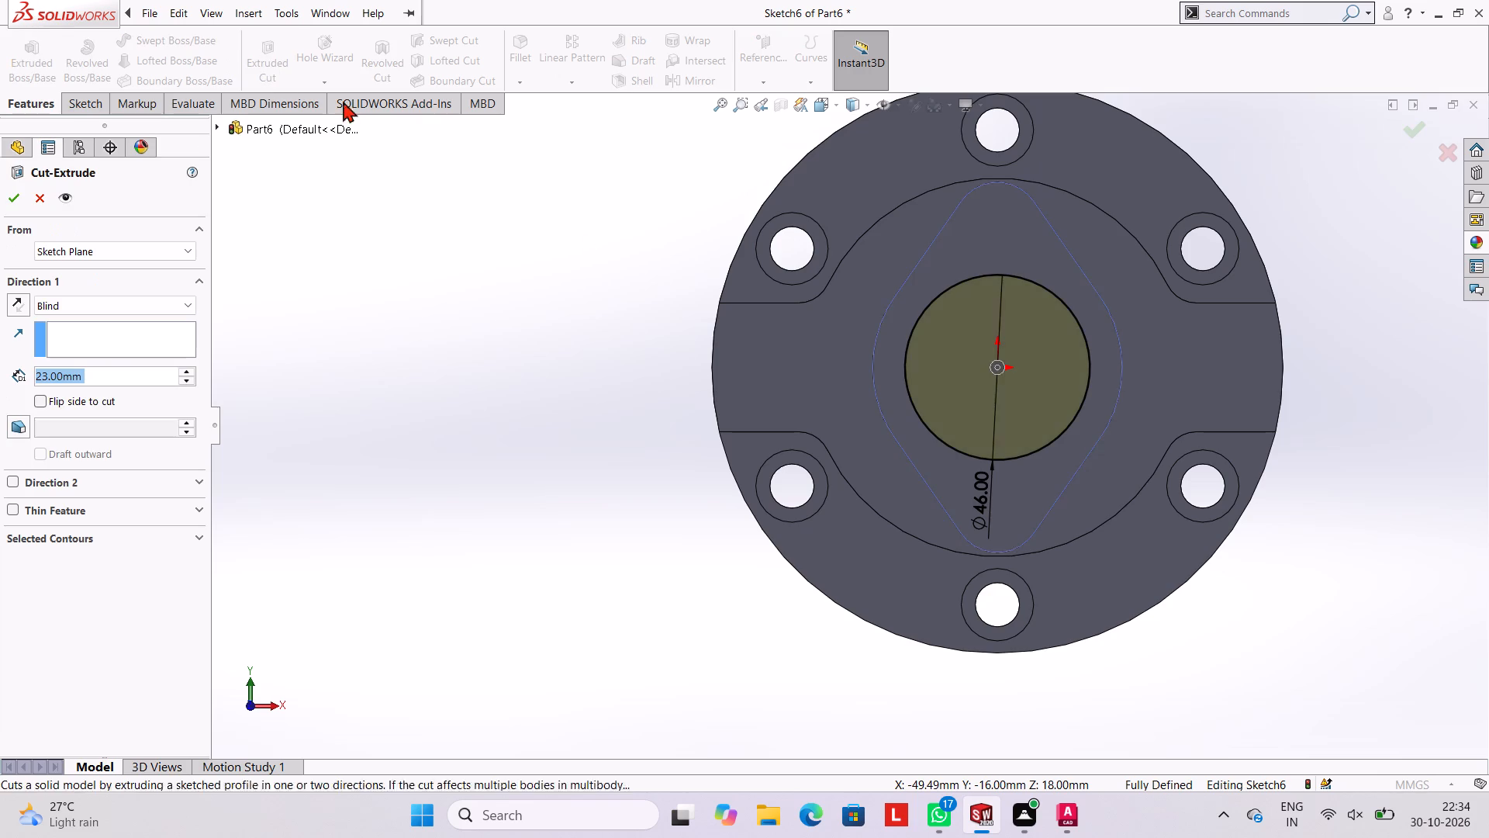
pyautogui.moveTo(1202, 551); pyautogui.dragTo(1100, 323, button='middle')
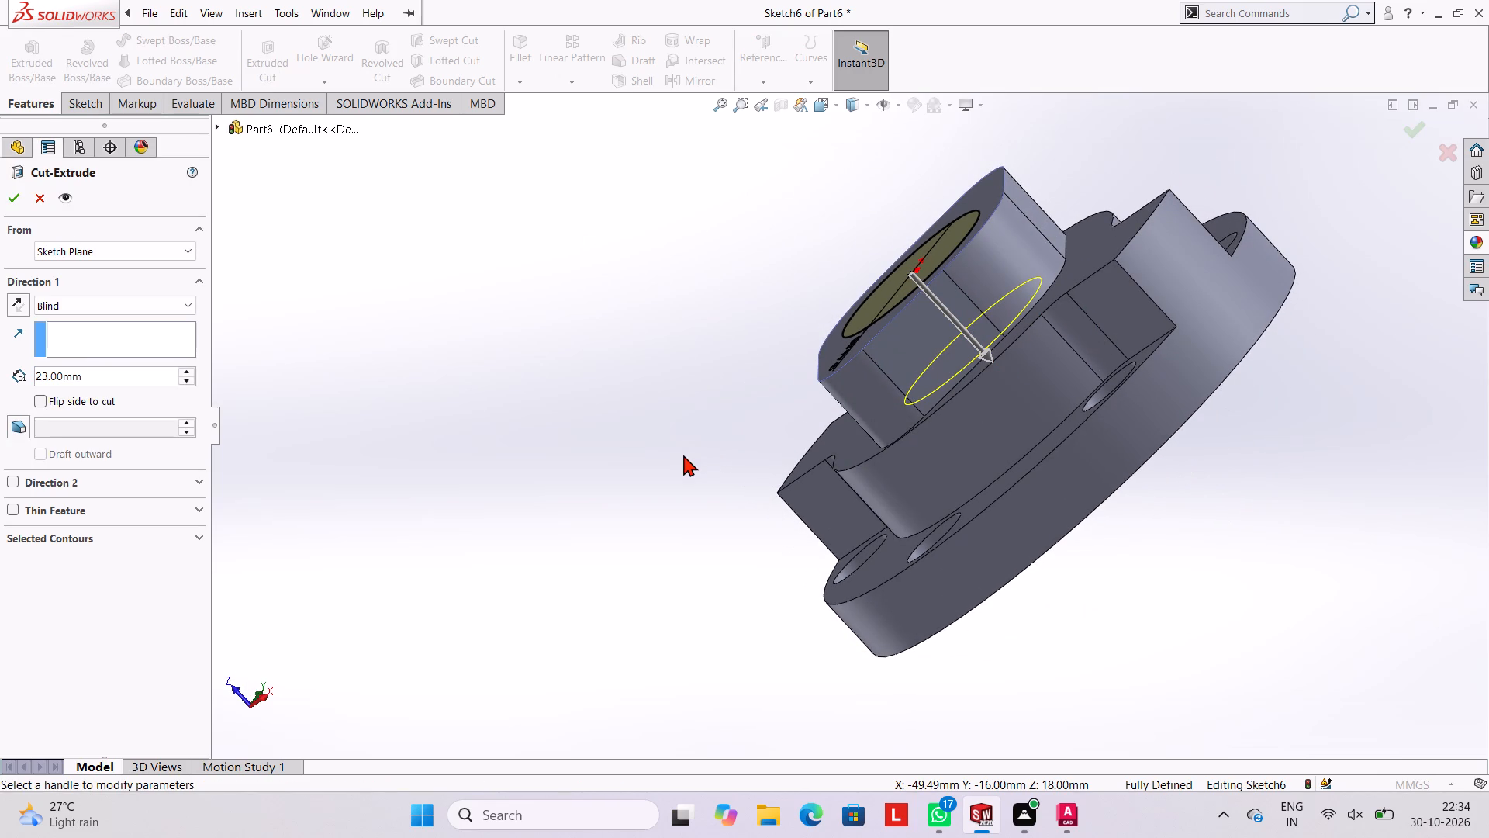
pyautogui.moveTo(732, 312); pyautogui.dragTo(772, 349, button='middle')
pyautogui.scroll(-3, 796, 380)
pyautogui.scroll(2, 1145, 410)
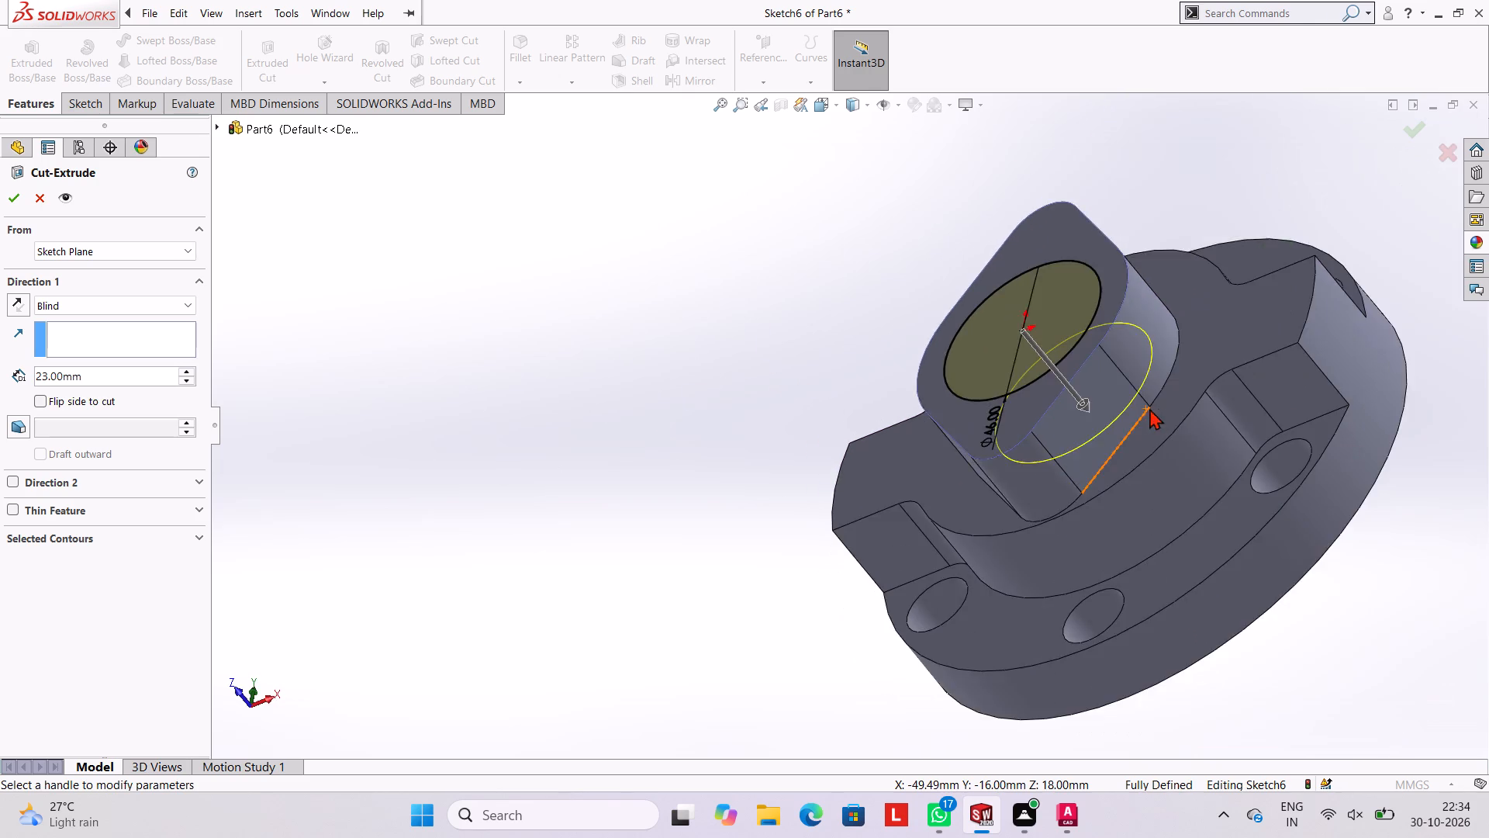
pyautogui.scroll(2, 1149, 408)
pyautogui.moveTo(1169, 396); pyautogui.dragTo(1108, 380, button='middle')
pyautogui.scroll(-3, 956, 327)
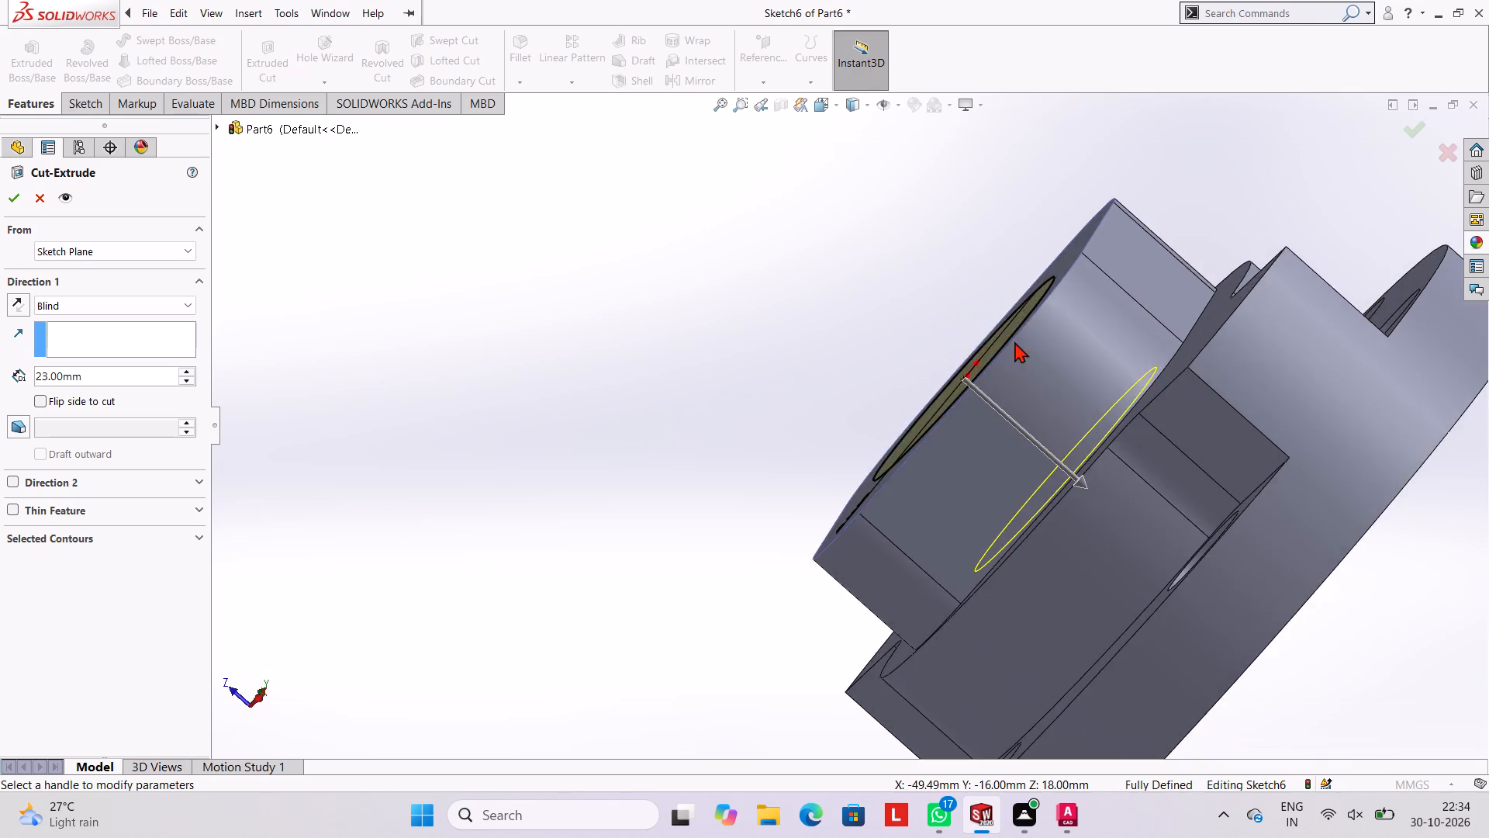
pyautogui.moveTo(1015, 341); pyautogui.dragTo(1093, 400, button='middle')
pyautogui.scroll(3, 1013, 411)
pyautogui.scroll(-2, 1003, 403)
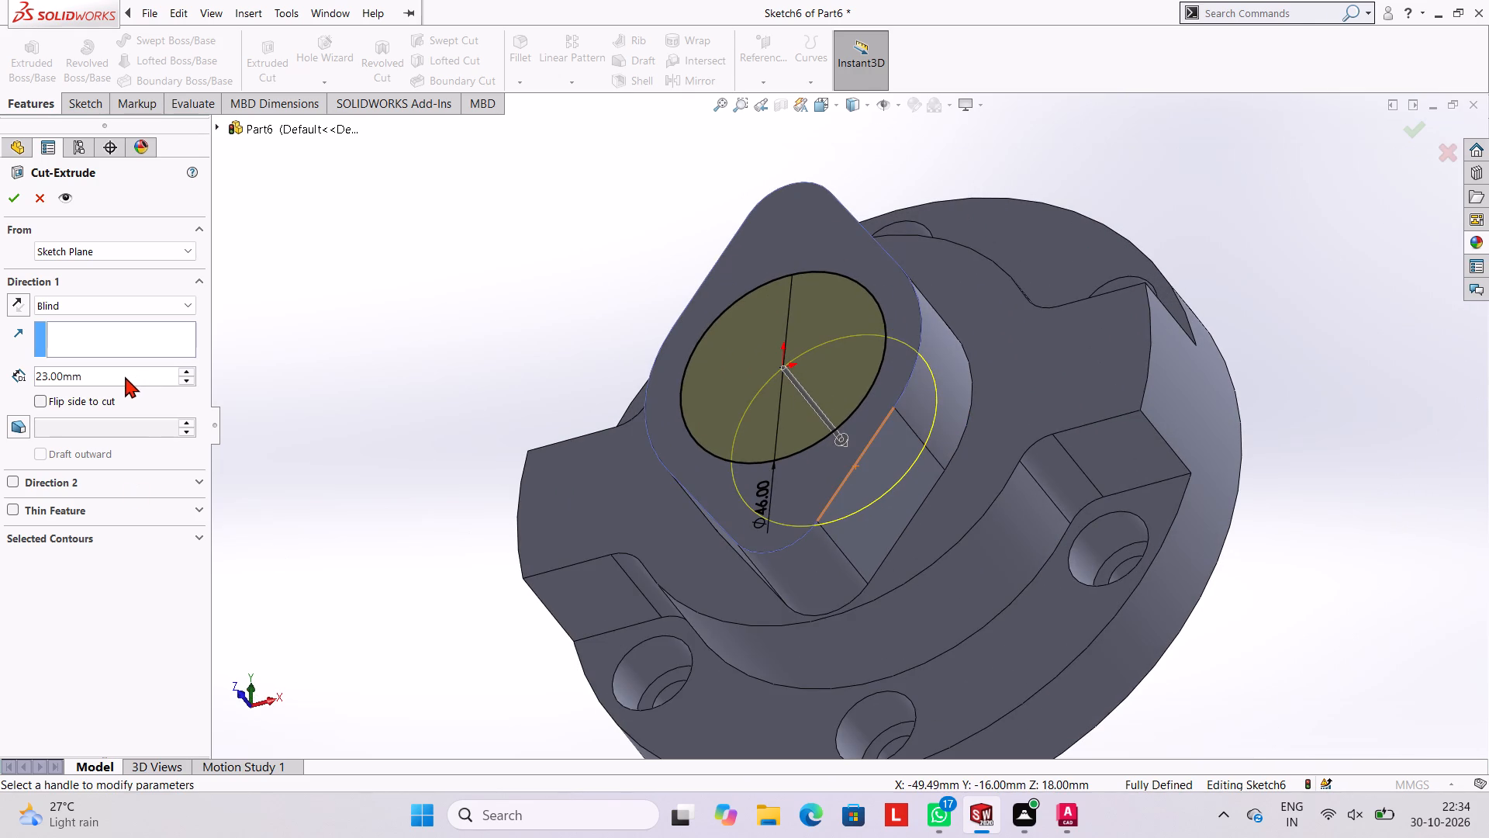
pyautogui.click(124, 377)
pyautogui.press('BackSpace')
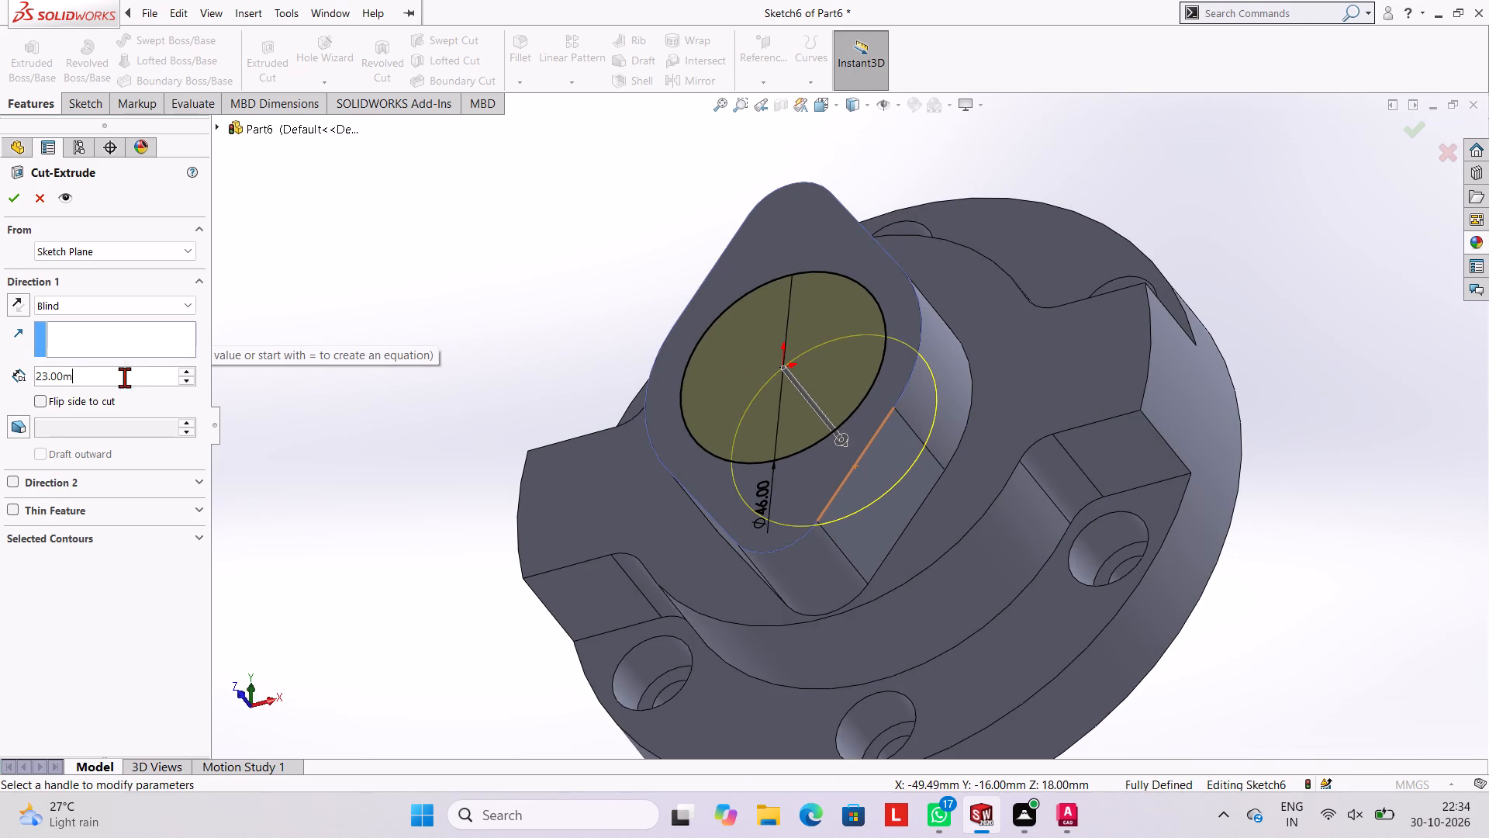
pyautogui.press('BackSpace')
pyautogui.press('BackSpace')
pyautogui.press('BackSpace')
pyautogui.press('BackSpace')
pyautogui.press('BackSpace')
pyautogui.press('BackSpace')
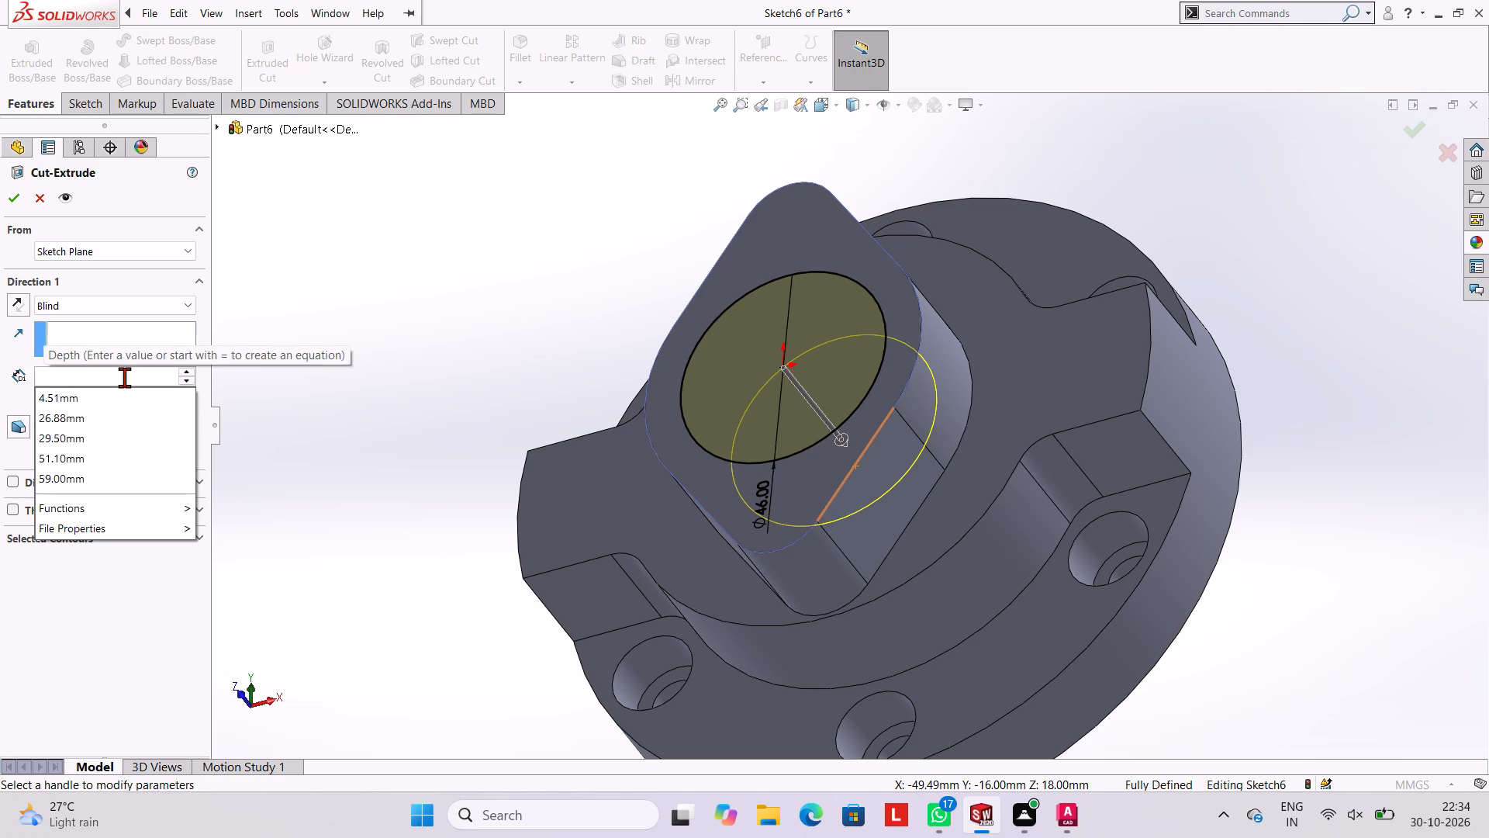
pyautogui.write('30')
pyautogui.press('Return')
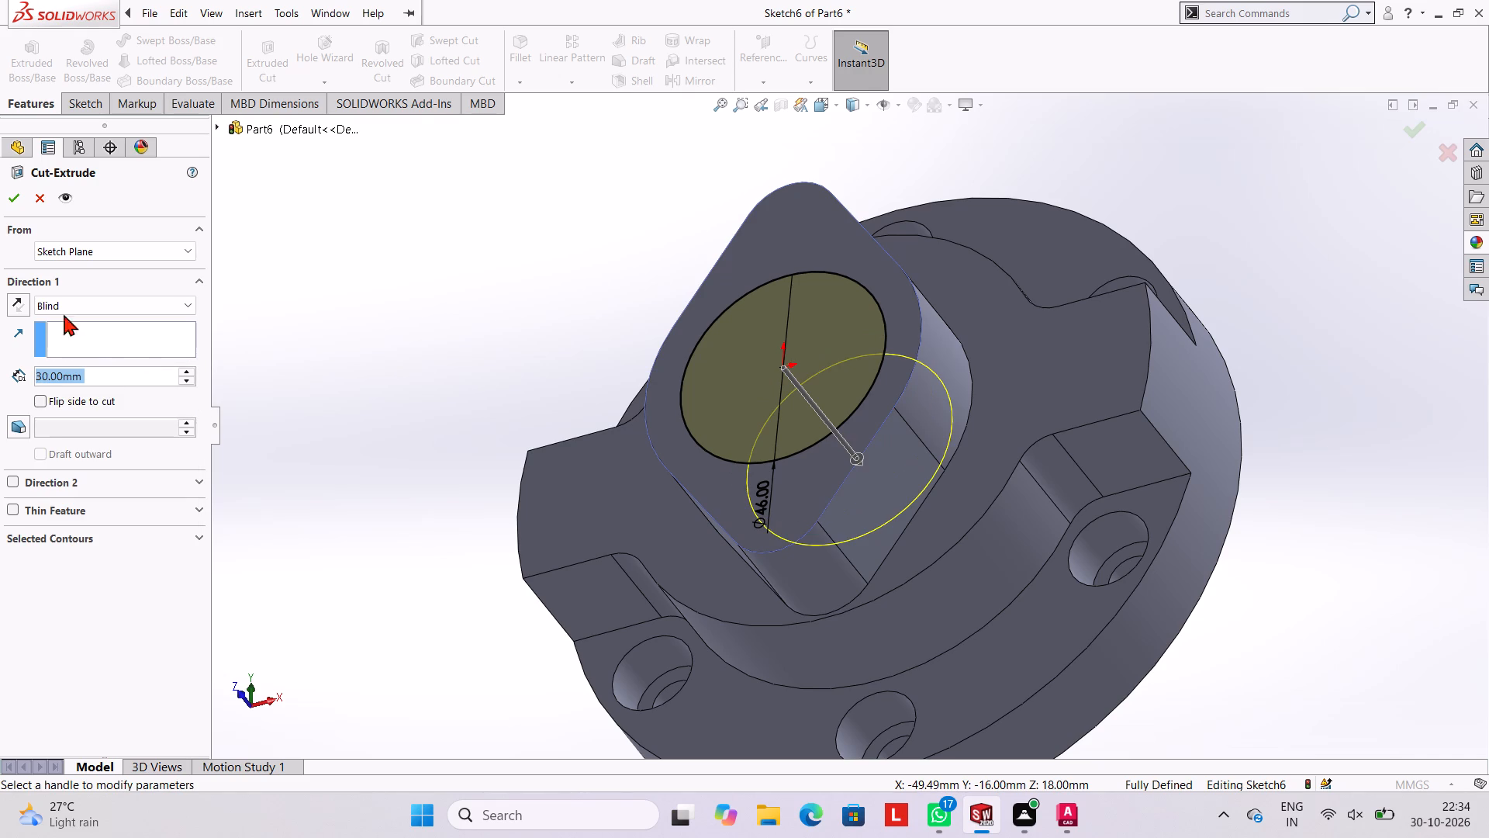
pyautogui.click(16, 187)
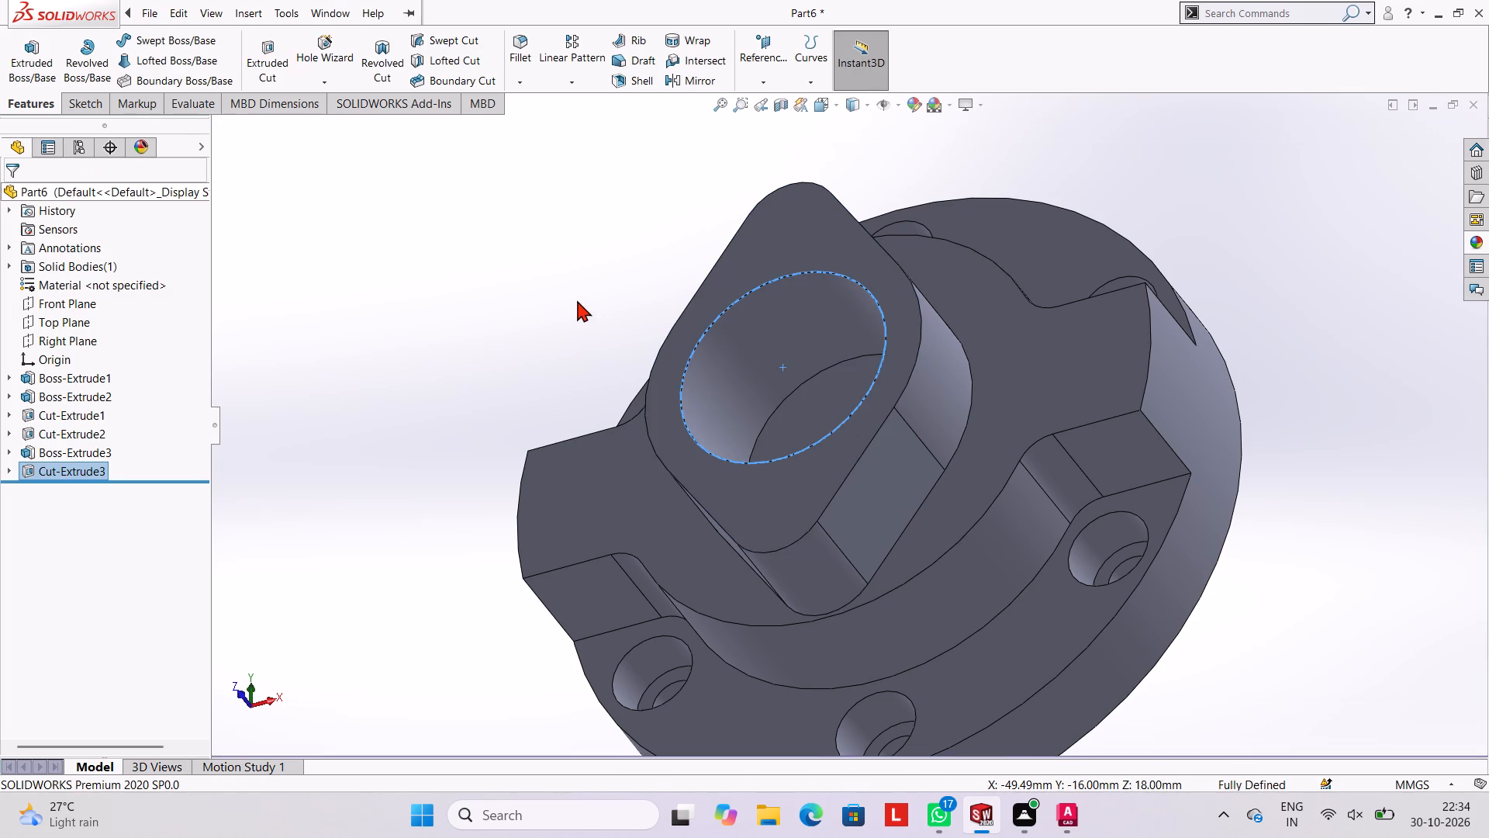
pyautogui.click(520, 275)
# Open a new sketch on the top face of the central tangent-blended boss, viewed normal to the face.
pyautogui.moveTo(690, 360); pyautogui.dragTo(724, 310, button='middle')
pyautogui.click(797, 254)
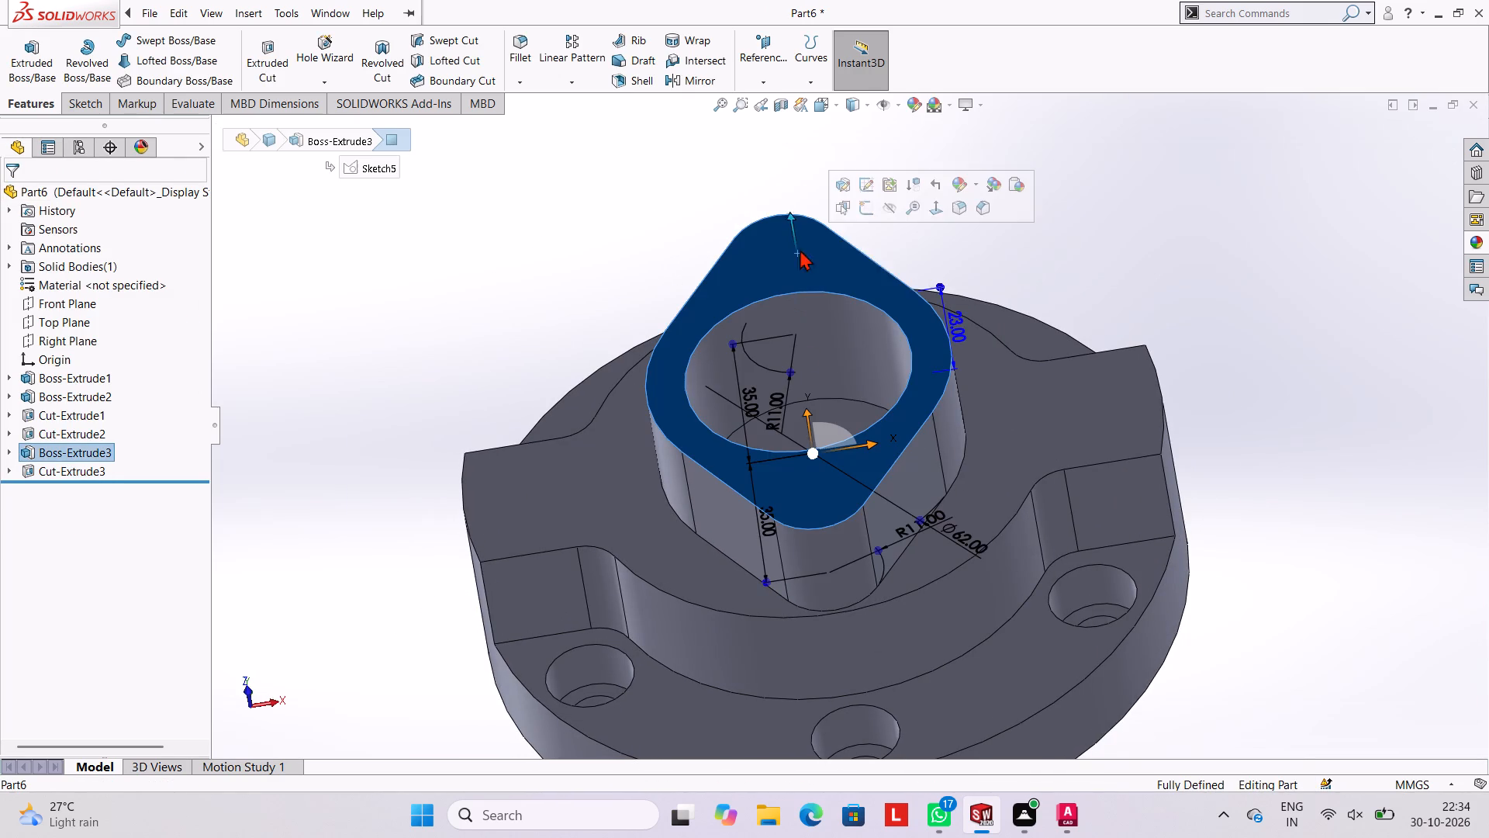
pyautogui.click(859, 209)
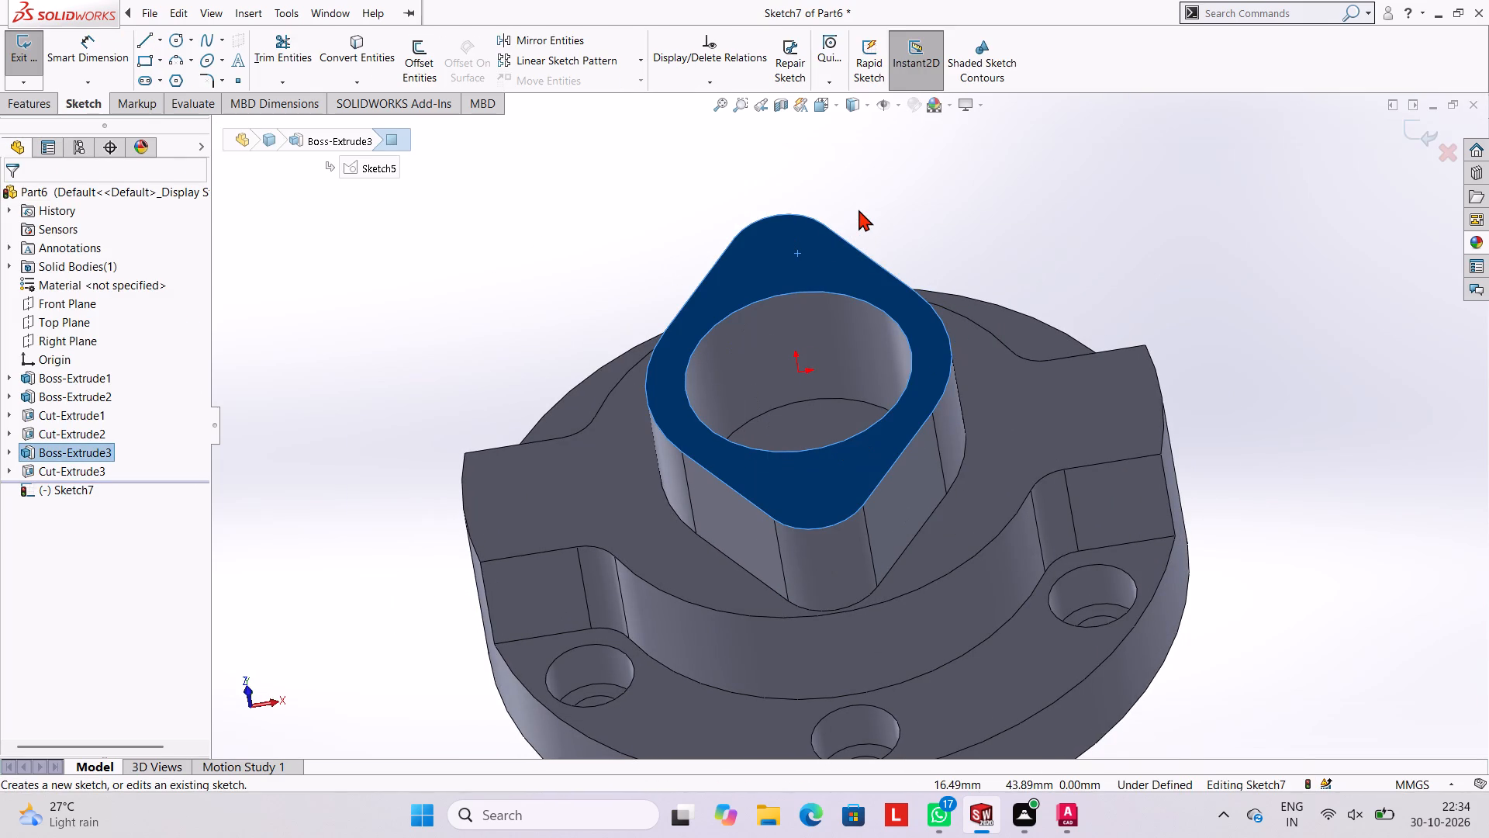
pyautogui.hotkey('ctrl', '8')
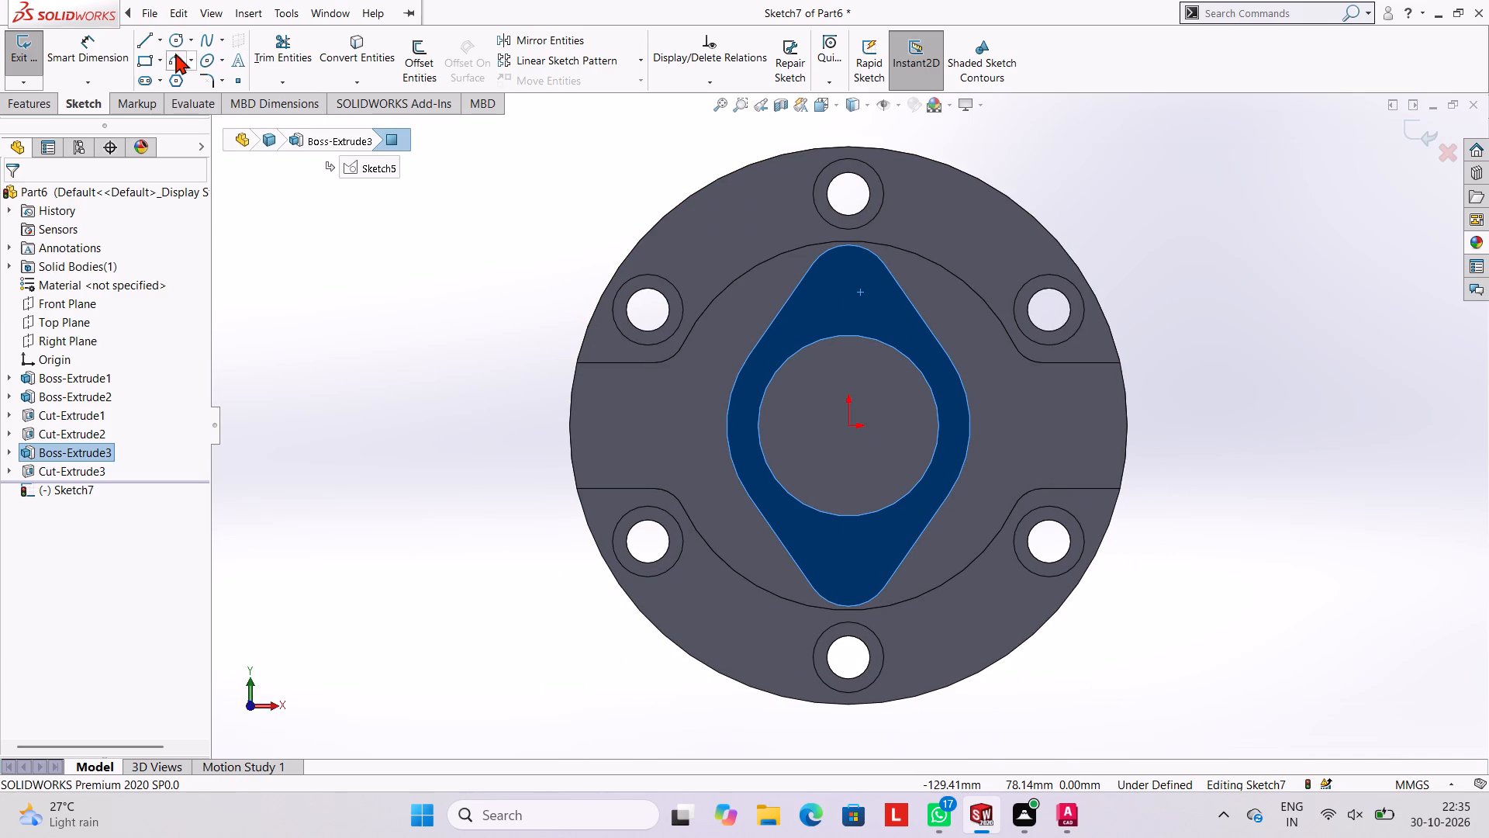
# Draw a 35 mm vertical line from the origin upward toward the boss's upper lobe.
pyautogui.click(145, 37)
pyautogui.click(850, 428)
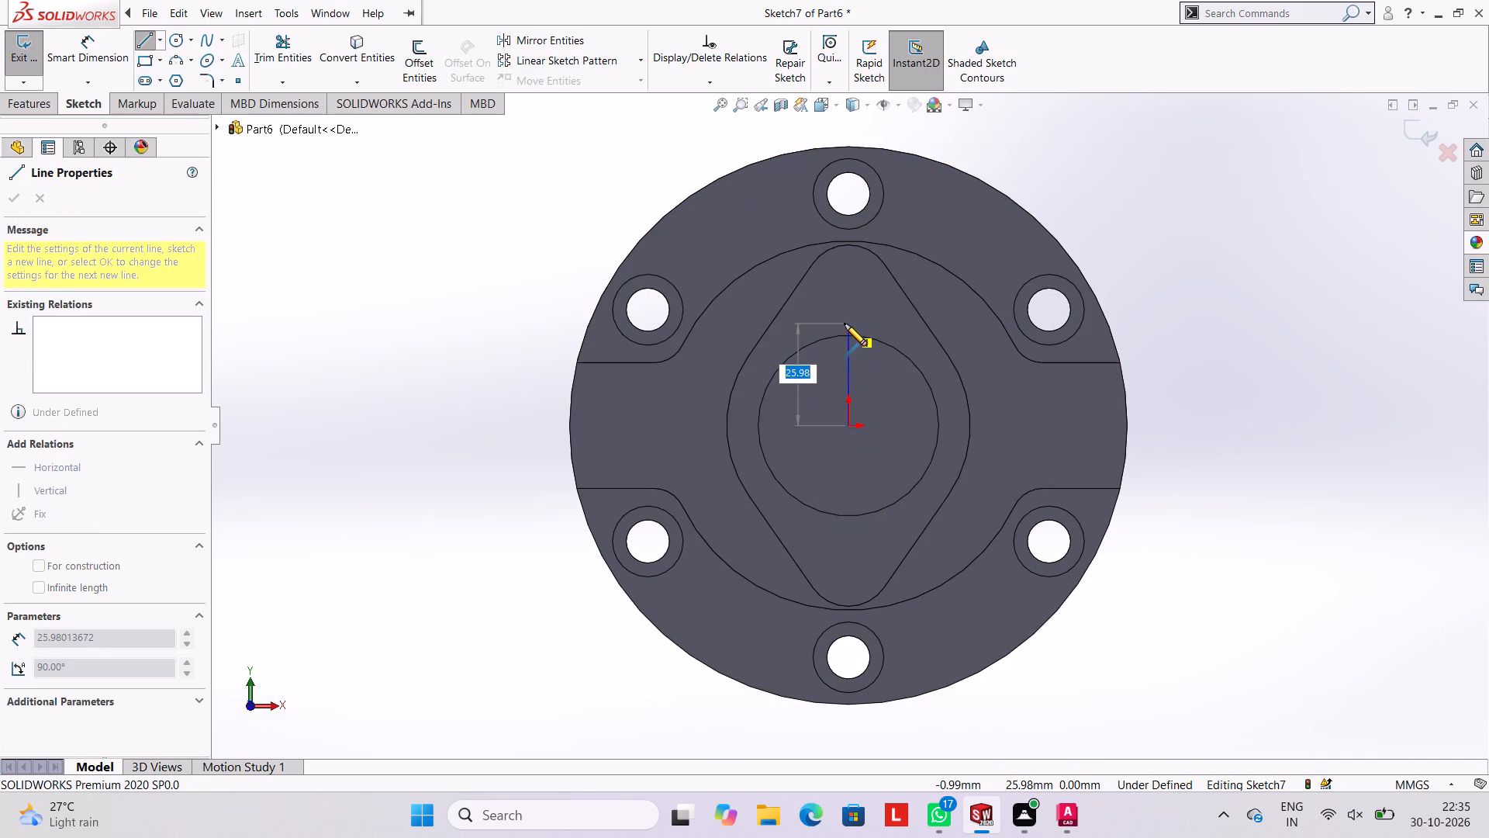
pyautogui.press('3')
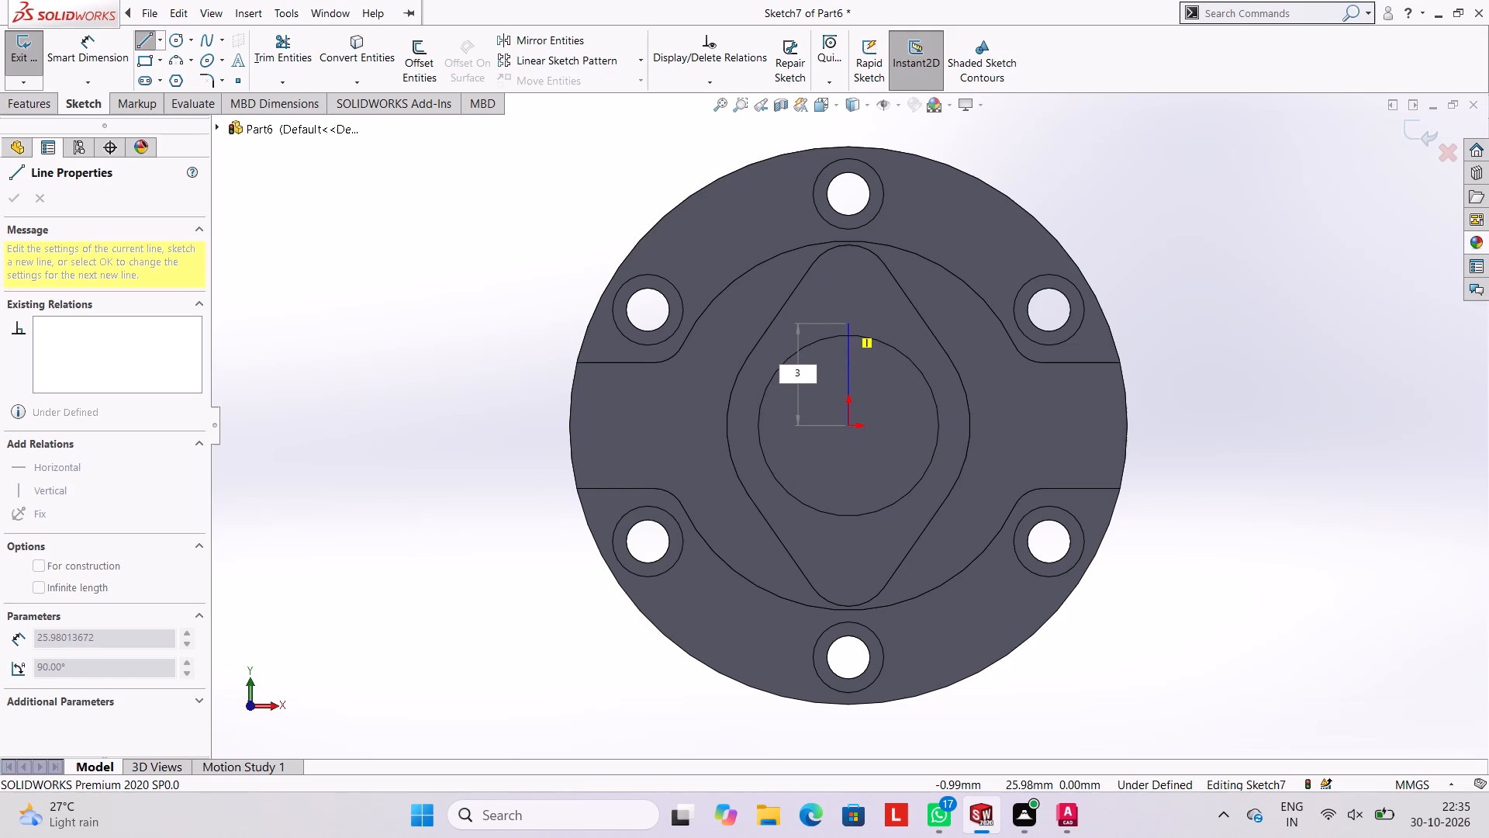
pyautogui.press('5')
pyautogui.press('Return')
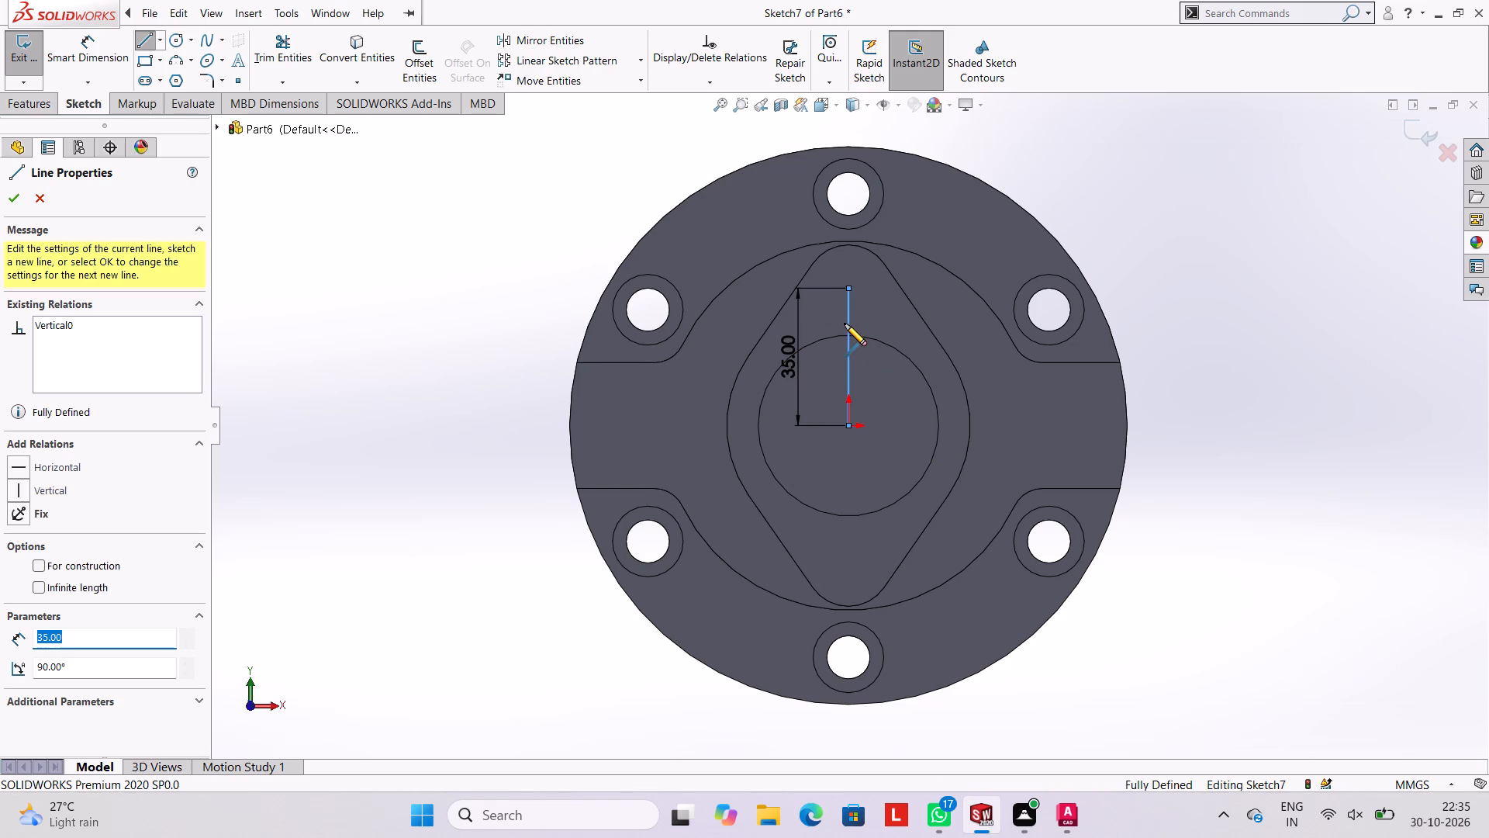
pyautogui.press('Escape')
pyautogui.press('Escape')
pyautogui.press('Escape')
pyautogui.press('Escape')
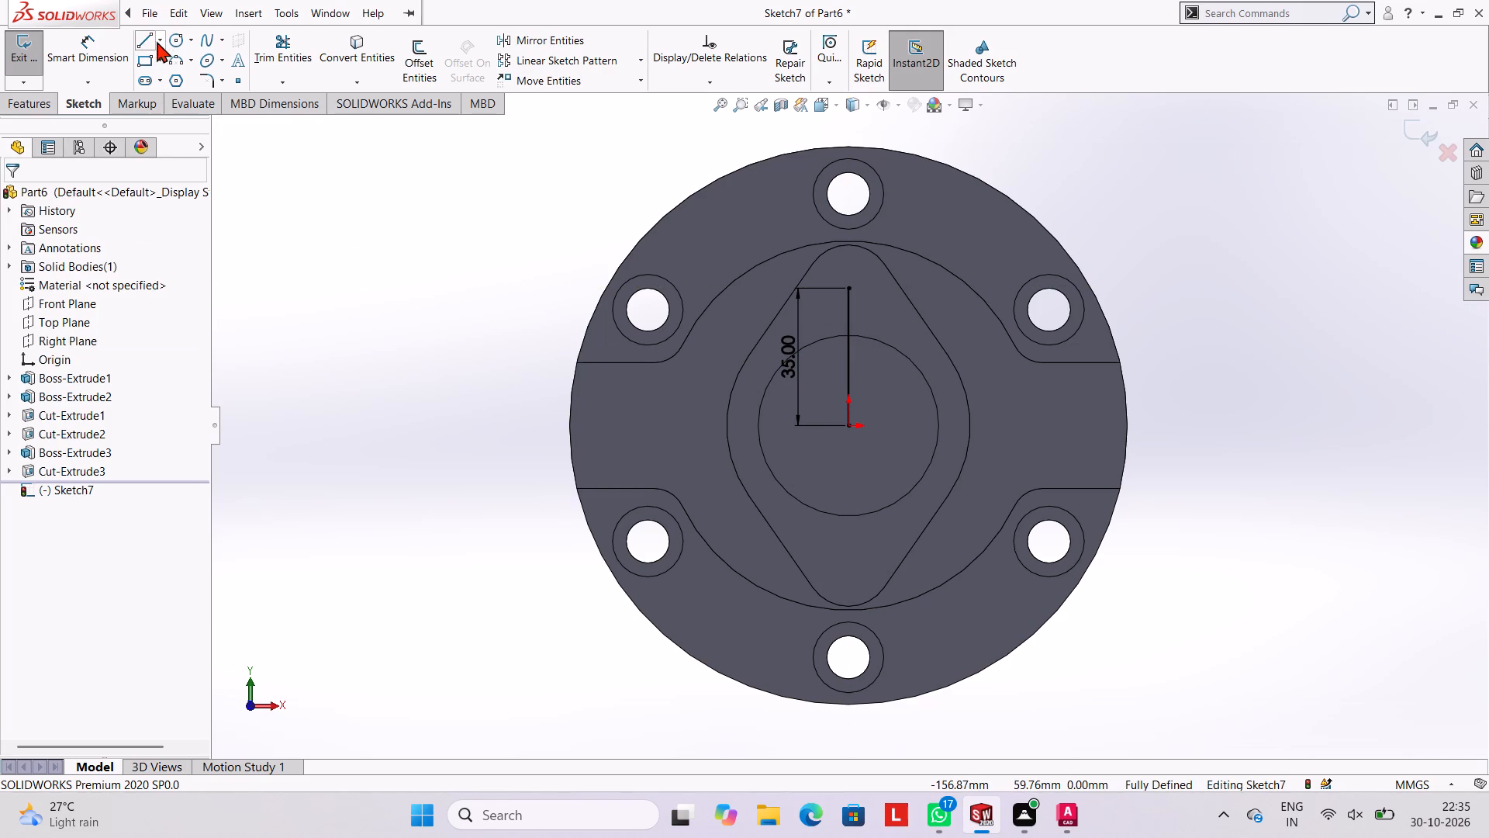
# Draw a 35 mm vertical line from the origin downward toward the boss's lower lobe.
pyautogui.click(147, 36)
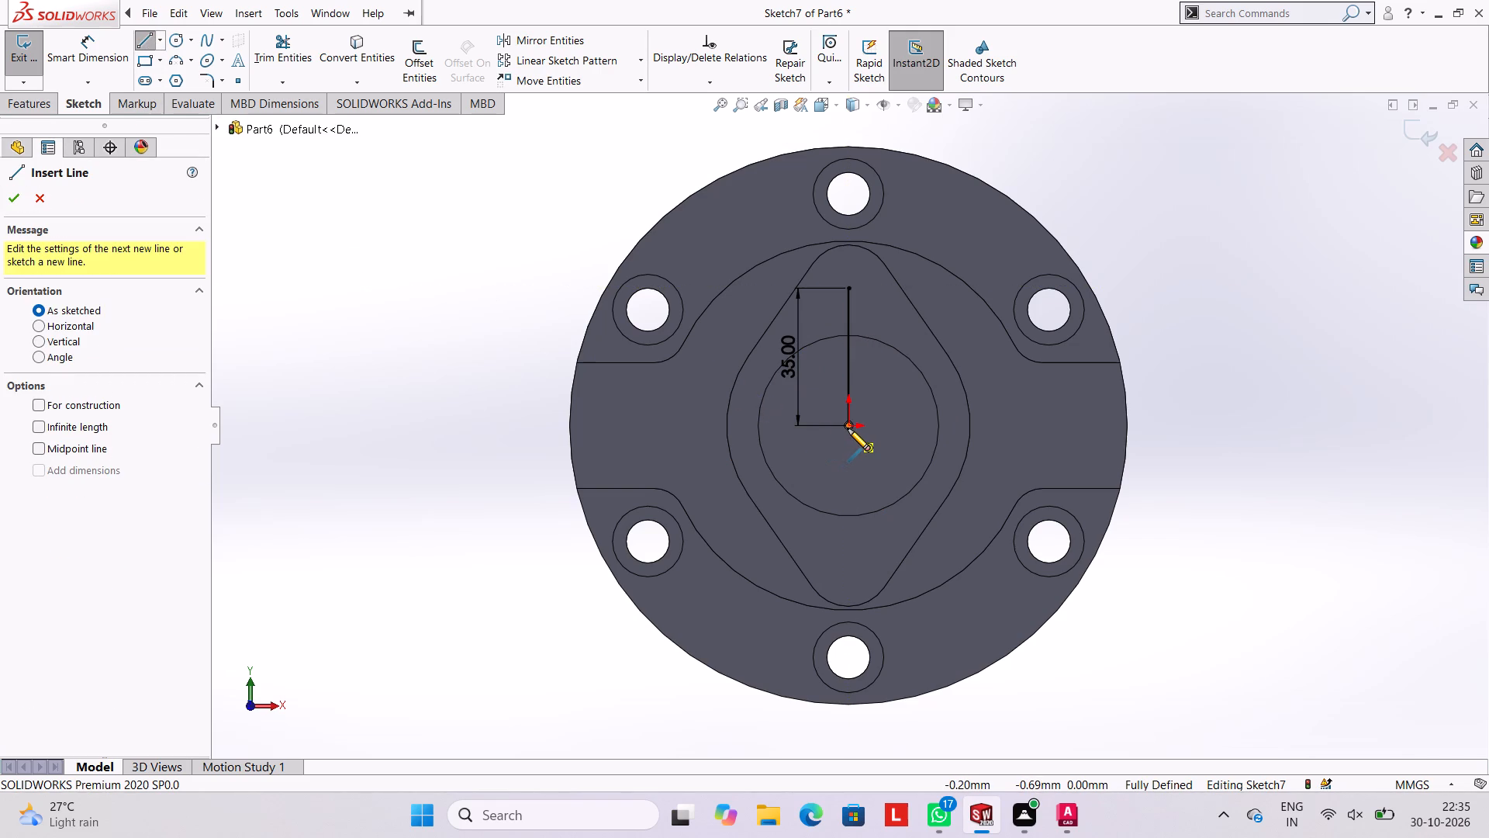
pyautogui.click(848, 425)
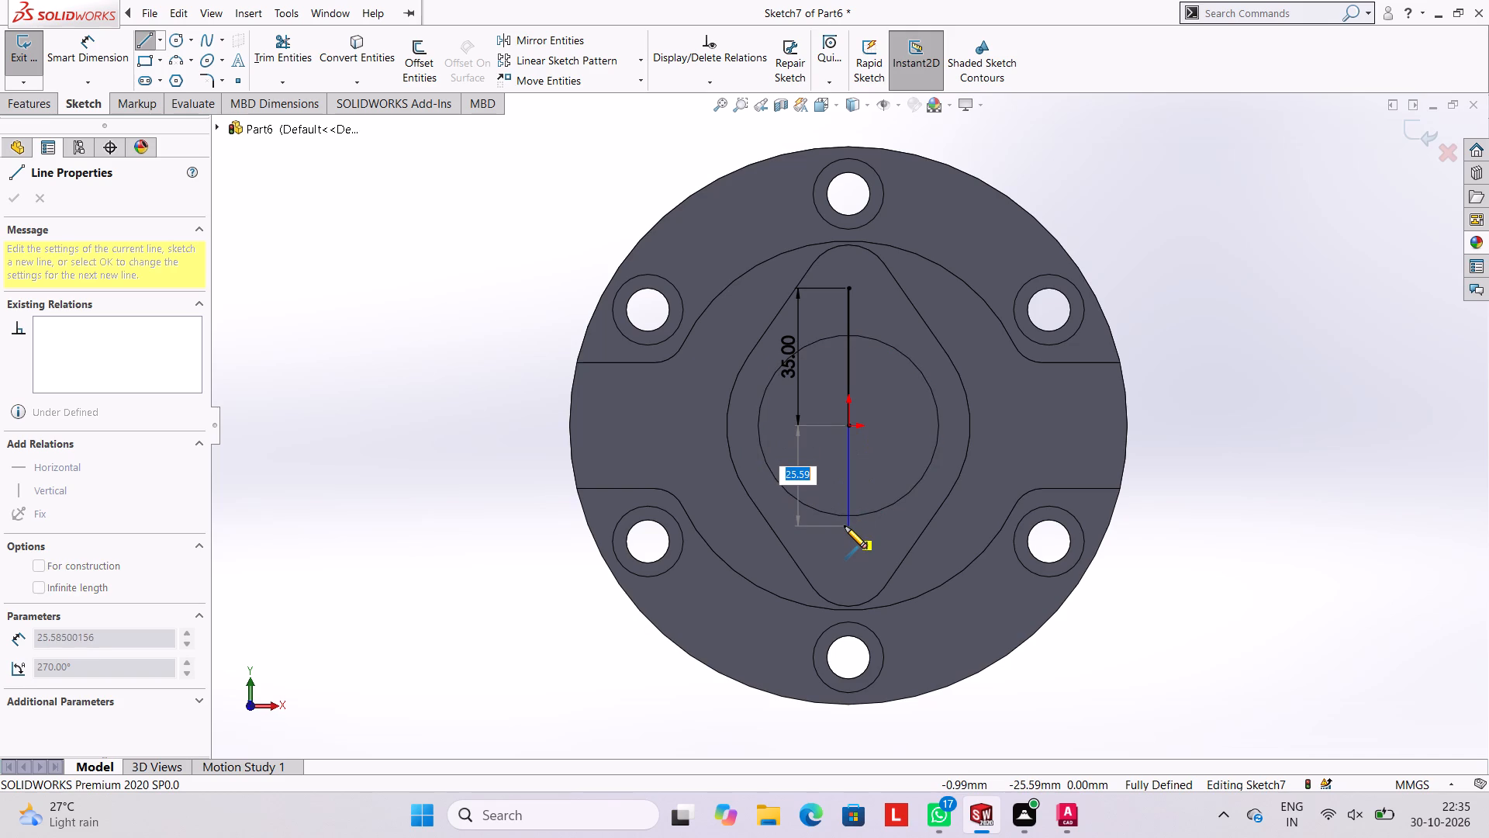
pyautogui.write('35')
pyautogui.press('Return')
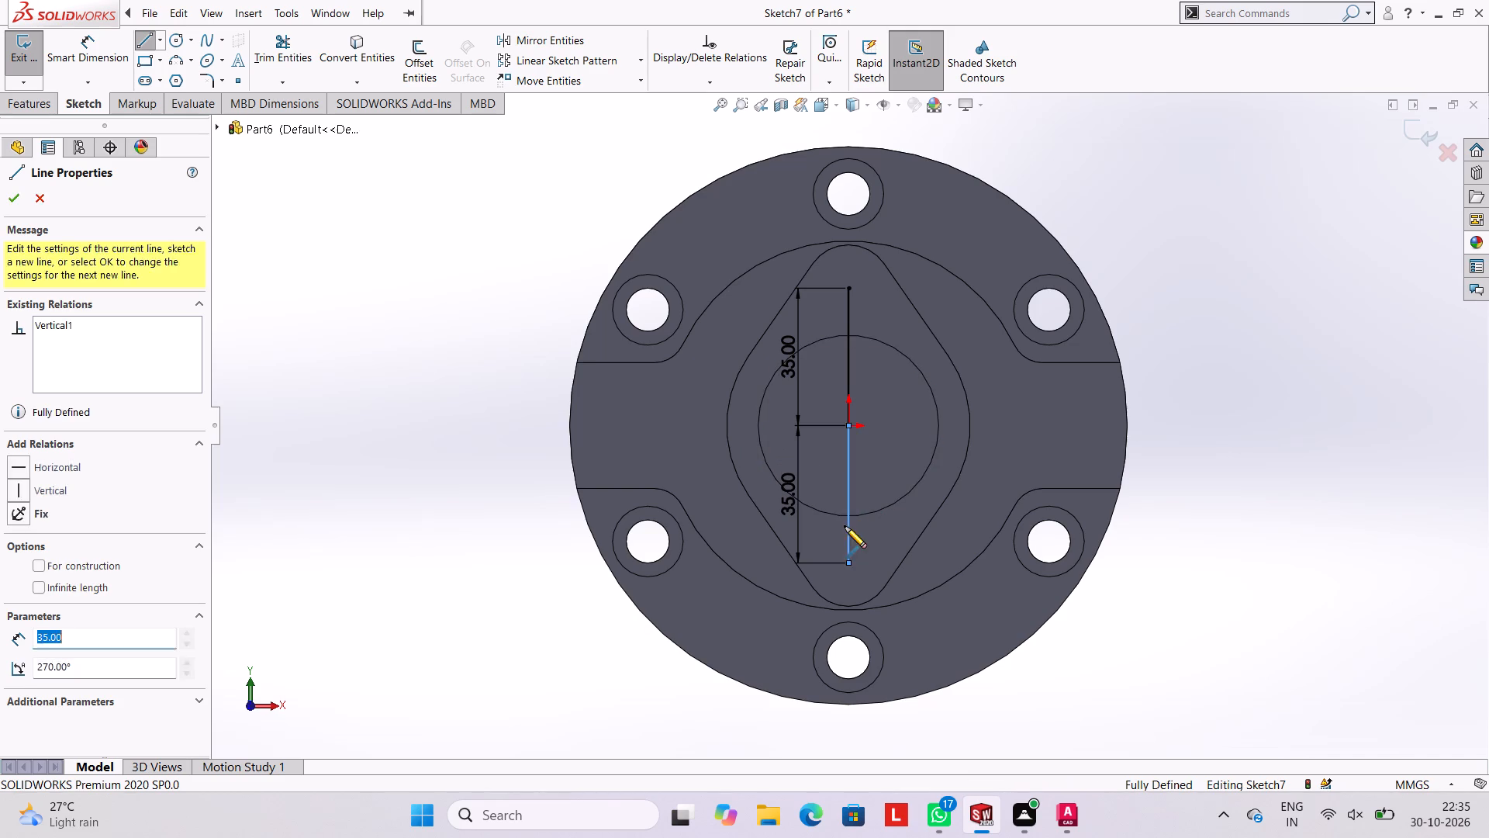
pyautogui.press('Escape')
pyautogui.press('Escape')
pyautogui.press('Escape')
pyautogui.press('Escape')
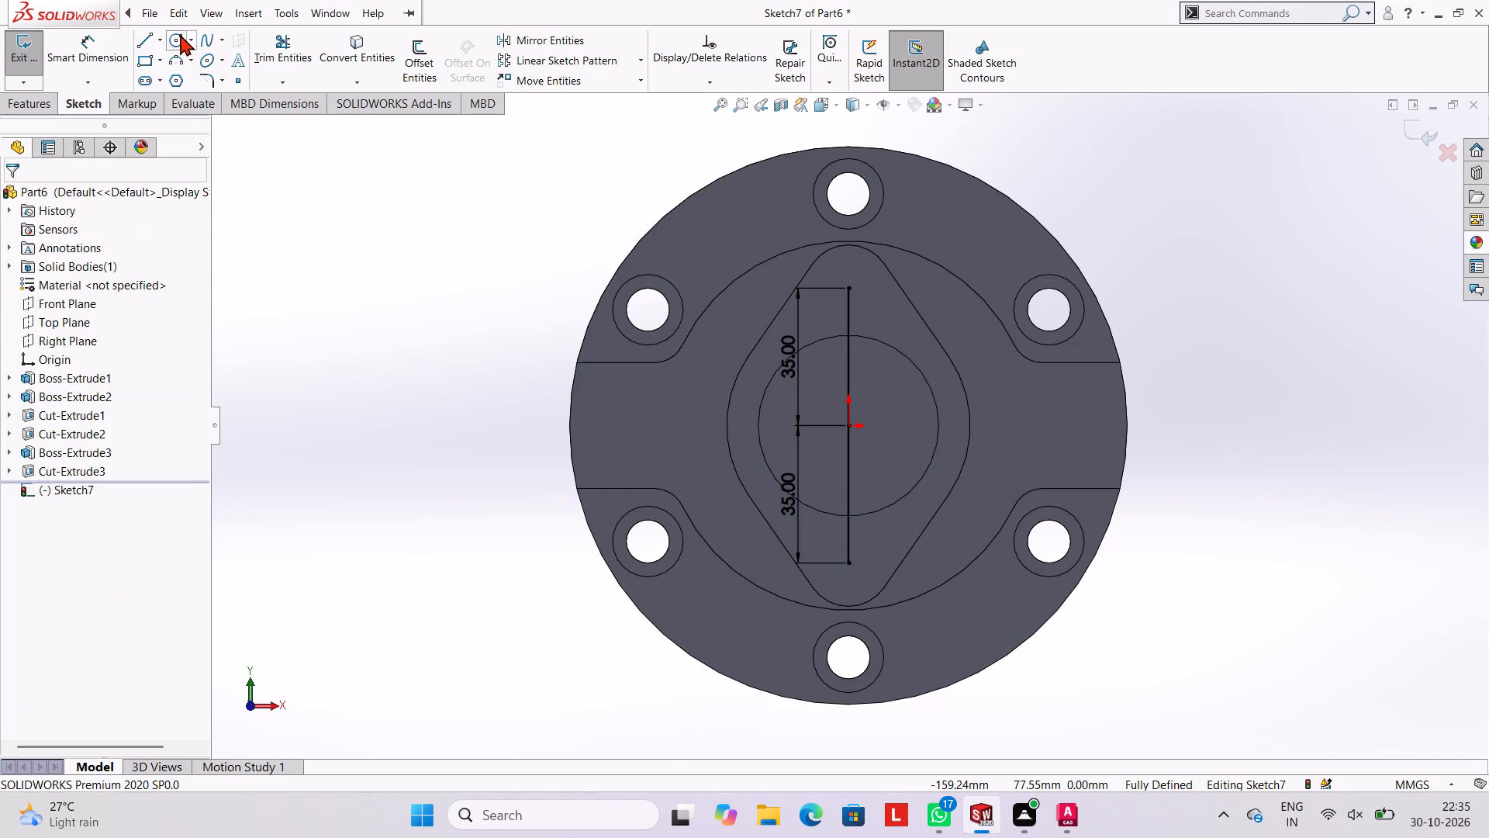
# Draw a 10 mm diameter circle centred on the top end of the upper vertical line.
pyautogui.click(179, 34)
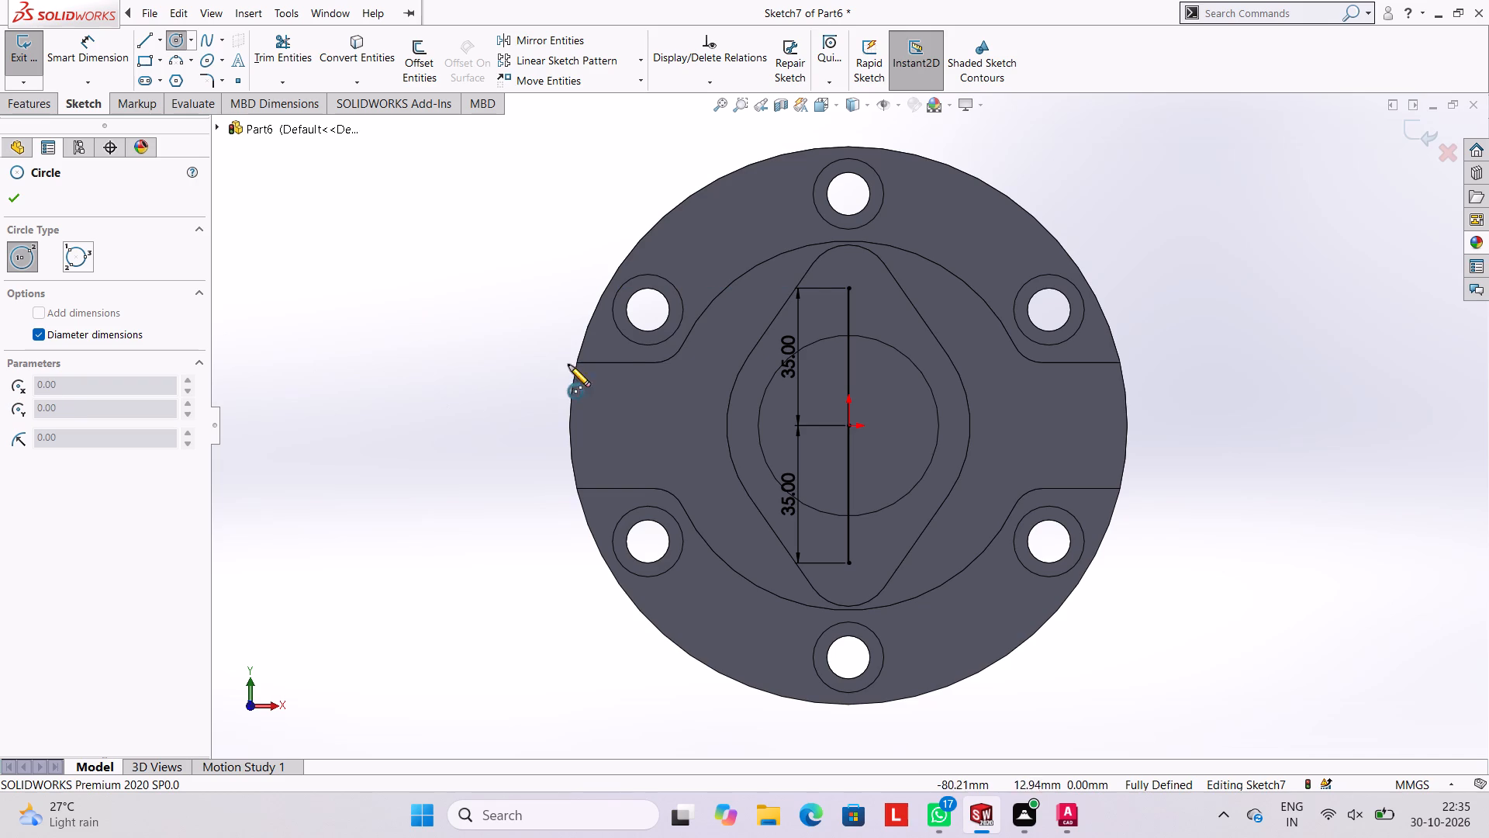
pyautogui.click(848, 288)
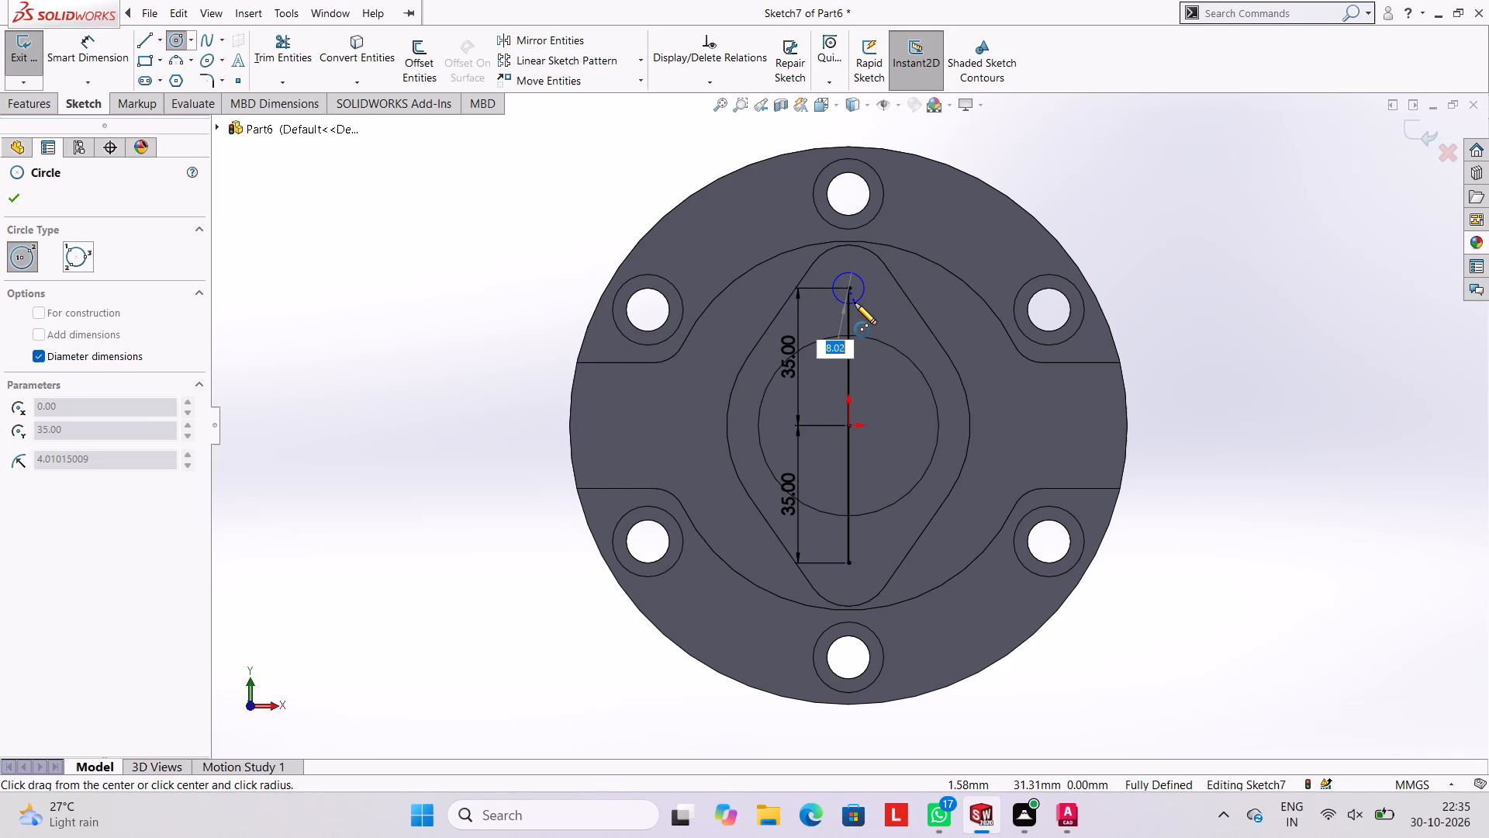
pyautogui.write('10')
pyautogui.press('Return')
pyautogui.press('Escape')
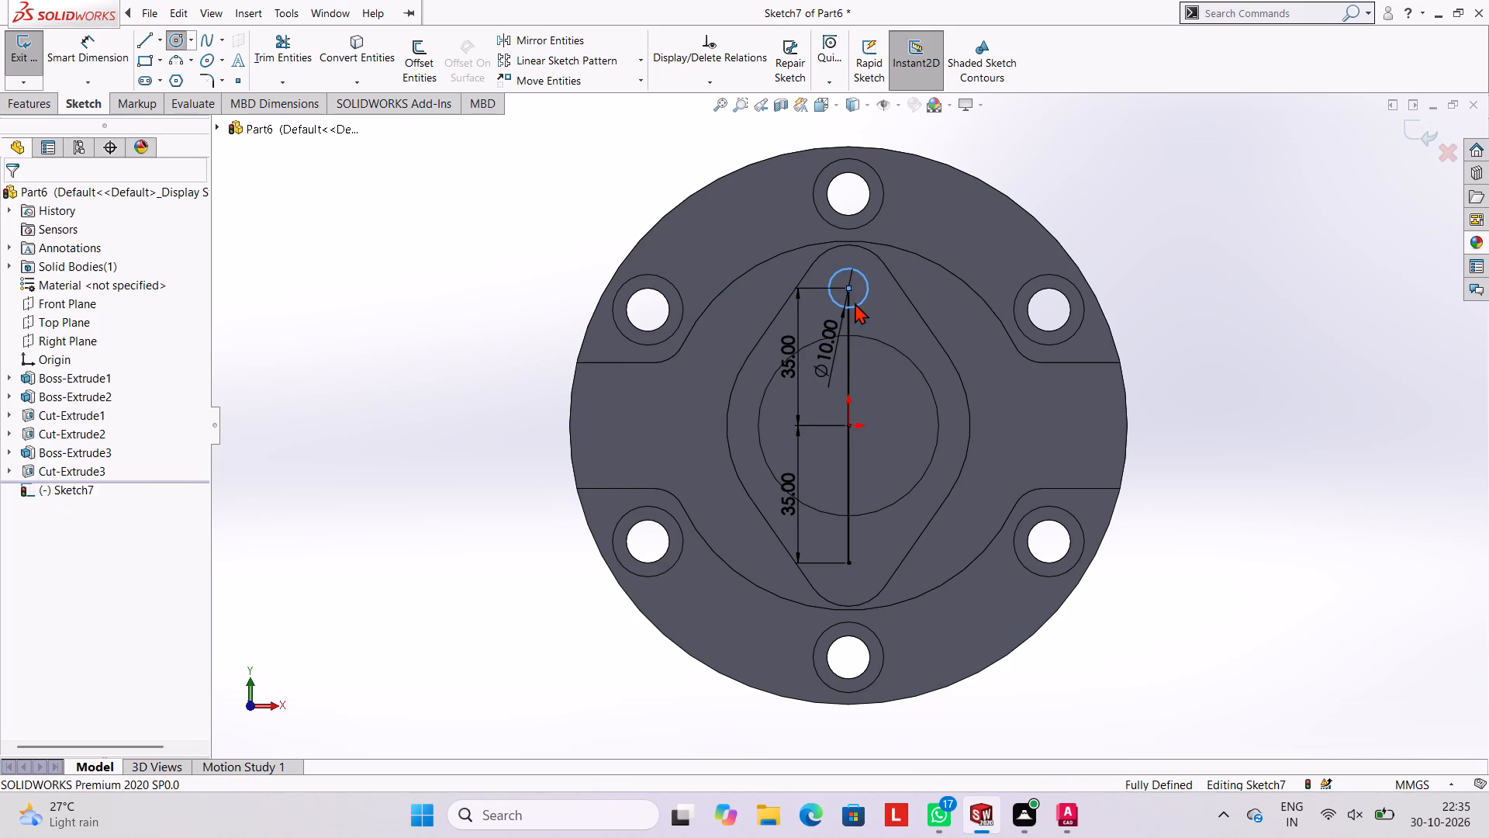
pyautogui.press('Escape')
pyautogui.press('Escape')
pyautogui.press('Escape')
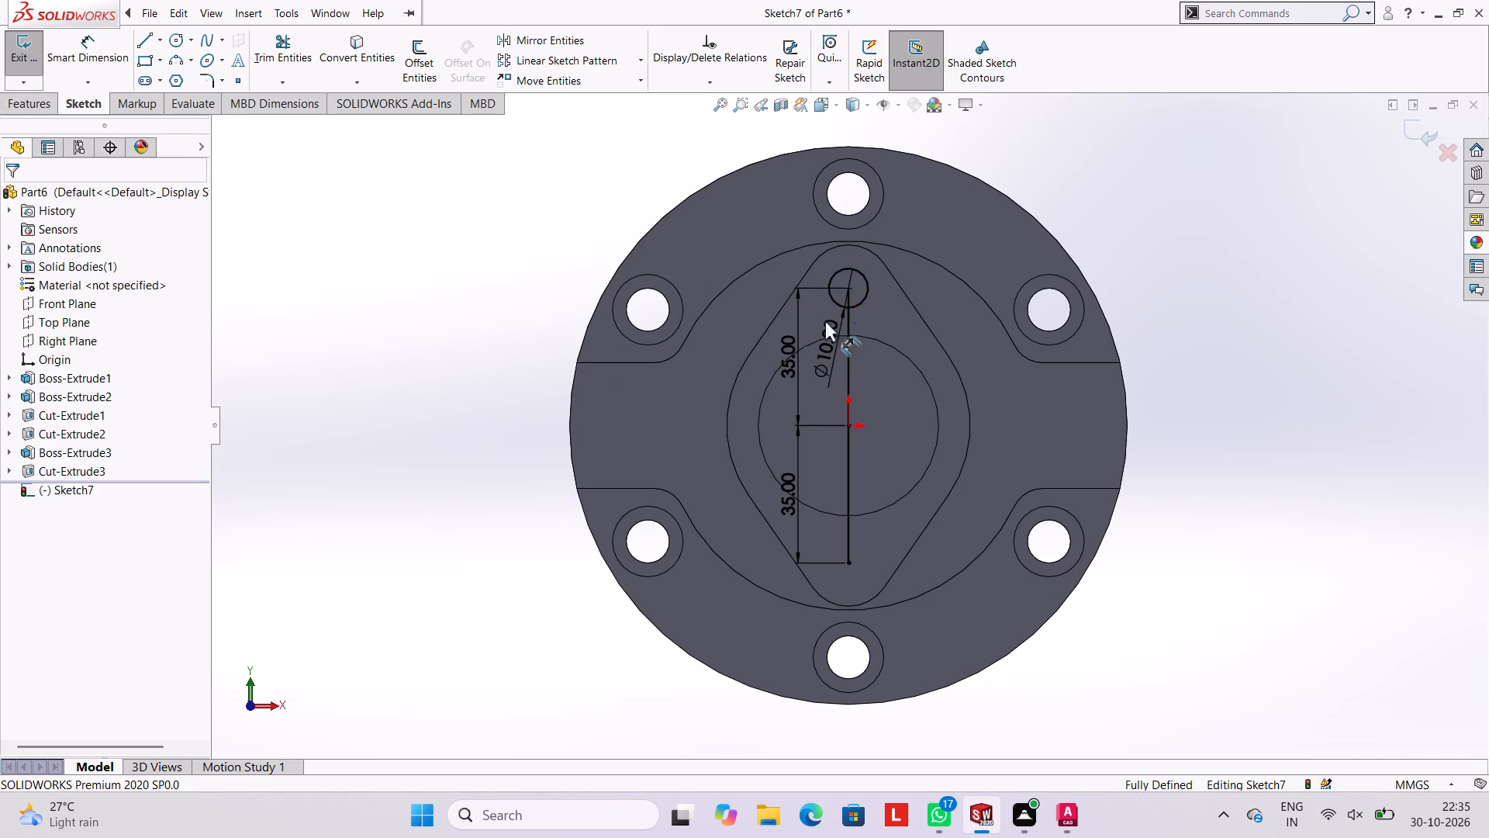
# Draw a 10 mm diameter circle centred on the bottom end of the lower vertical line.
pyautogui.click(178, 43)
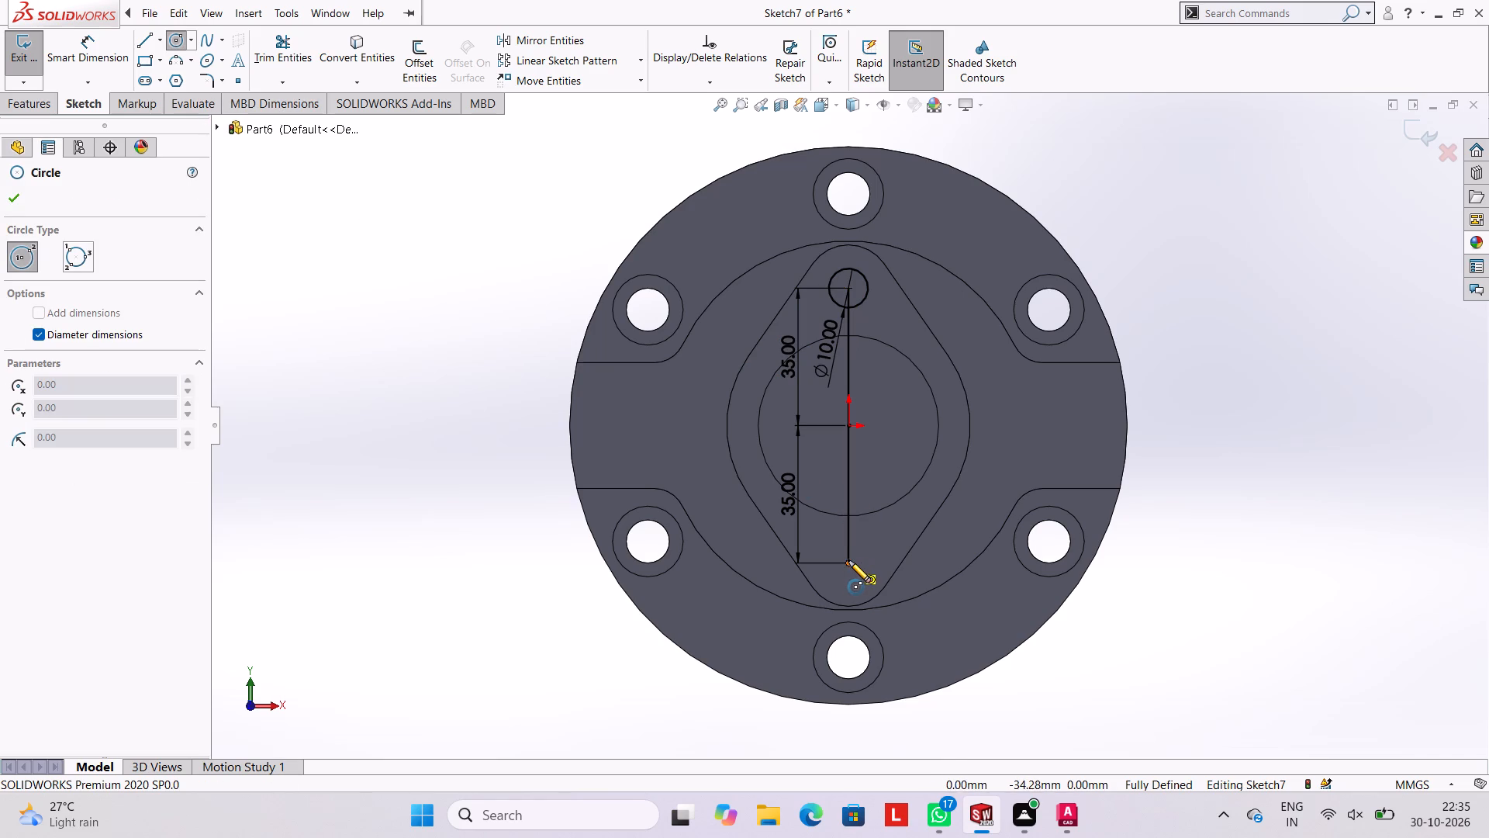
pyautogui.click(850, 563)
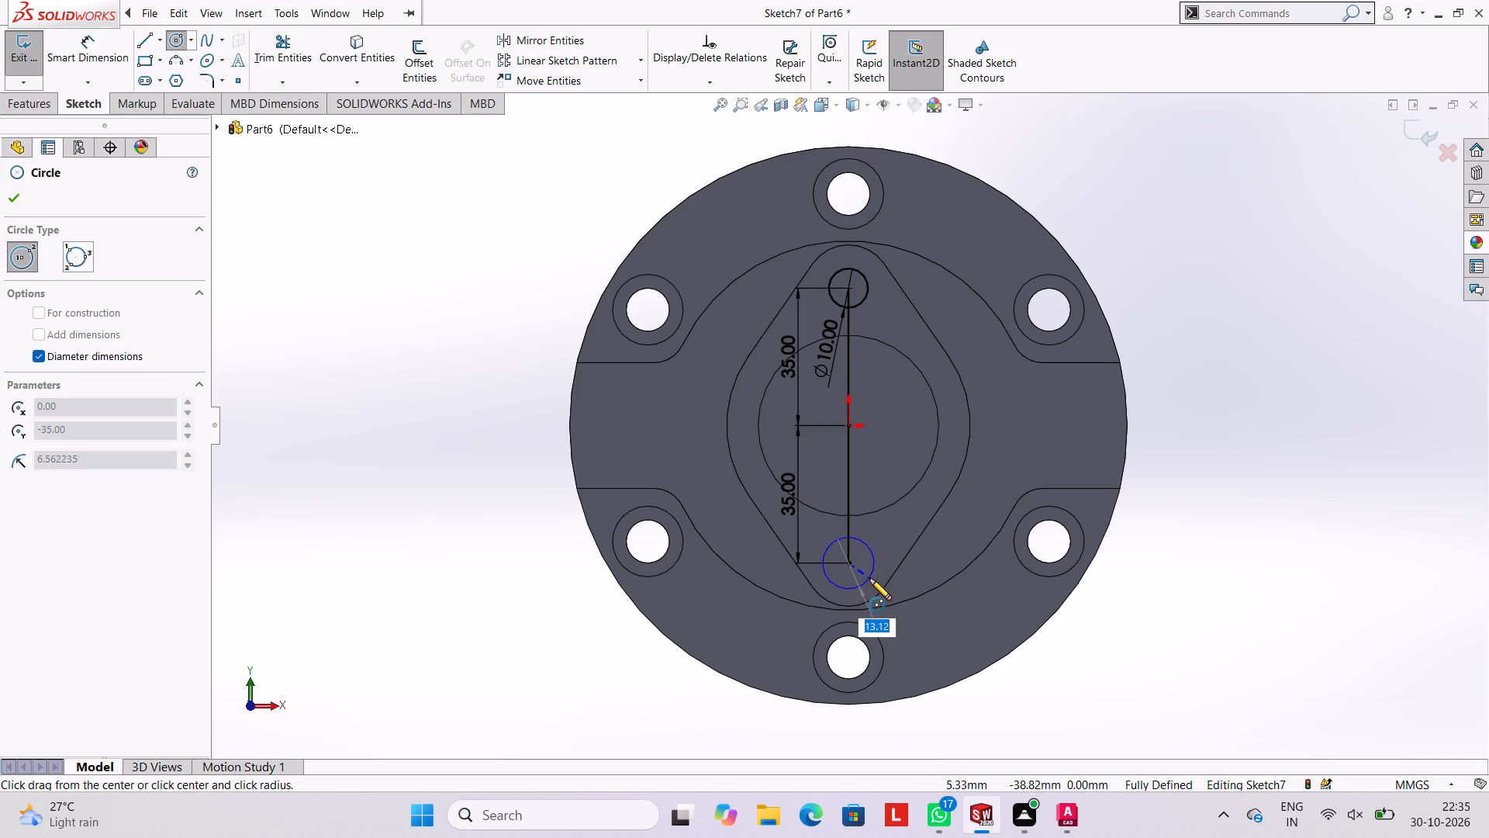
pyautogui.write('10')
pyautogui.press('Return')
pyautogui.press('Escape')
pyautogui.press('Escape')
pyautogui.press('Escape')
pyautogui.press('Escape')
pyautogui.press('Escape')
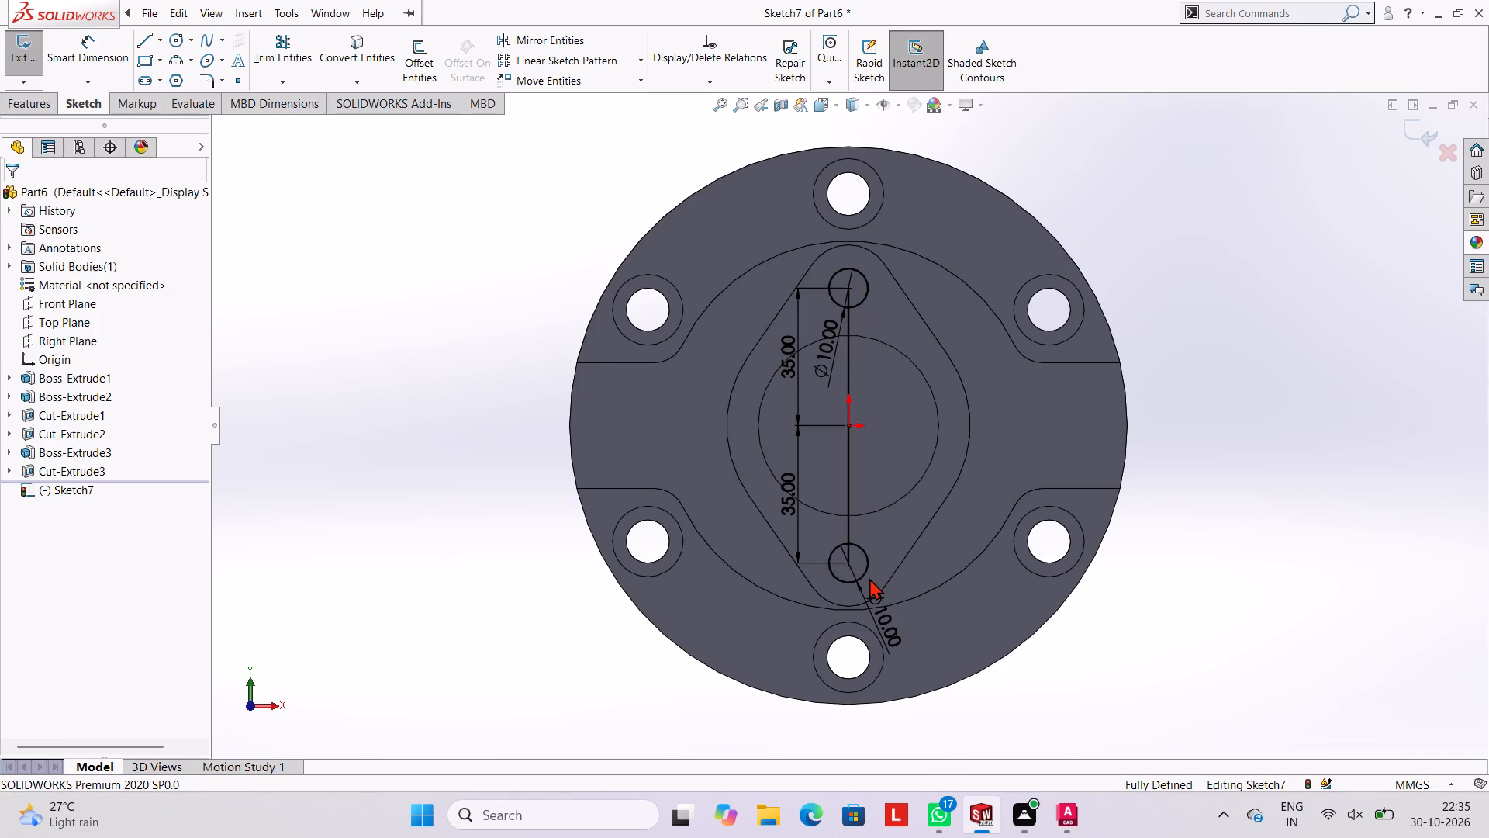
# Cut-extrude the two 10 mm circles on the central boss to a blind depth of 15 mm.
pyautogui.click(33, 106)
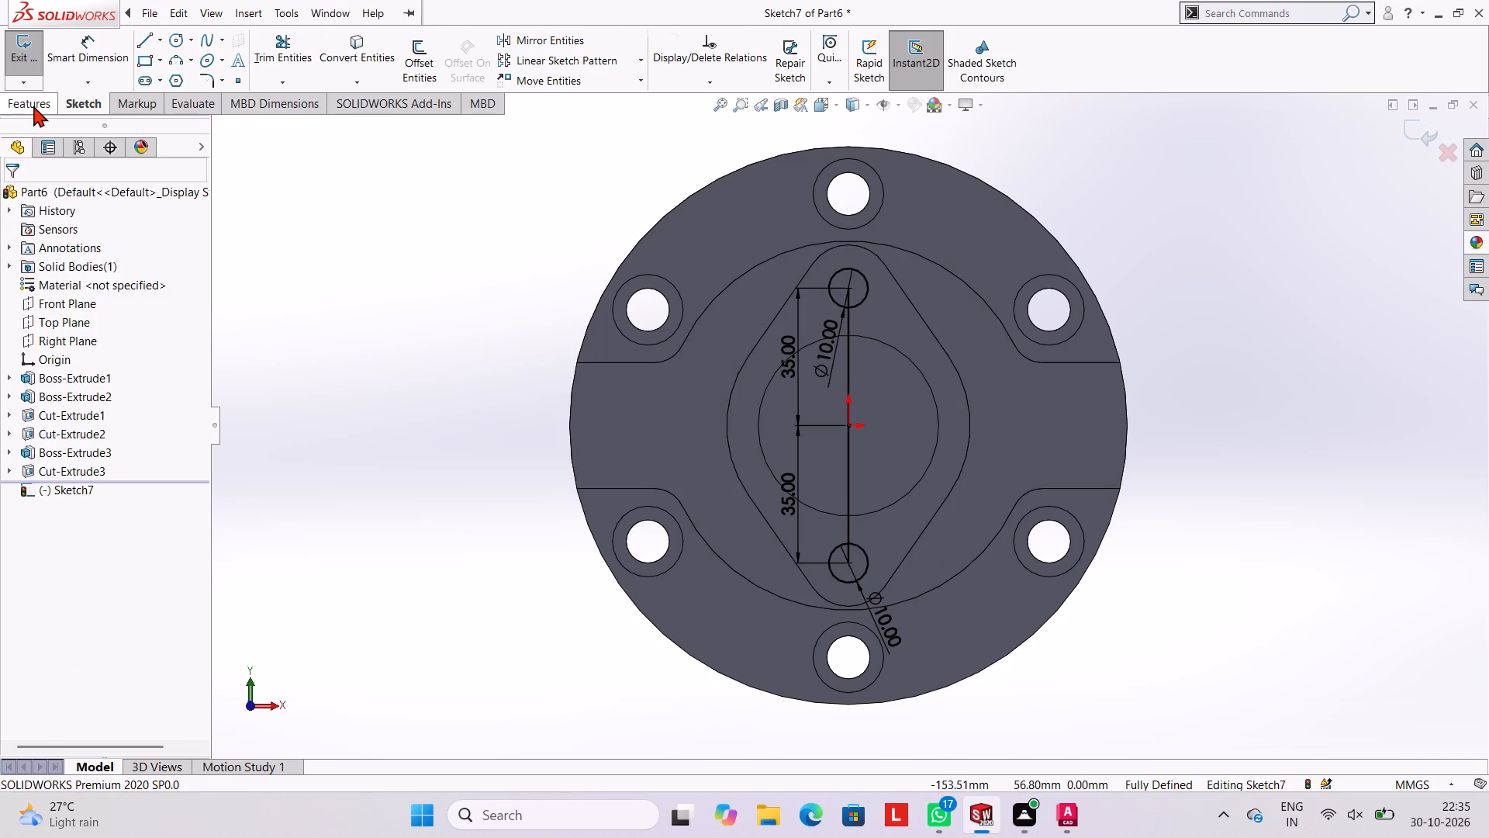
pyautogui.click(250, 69)
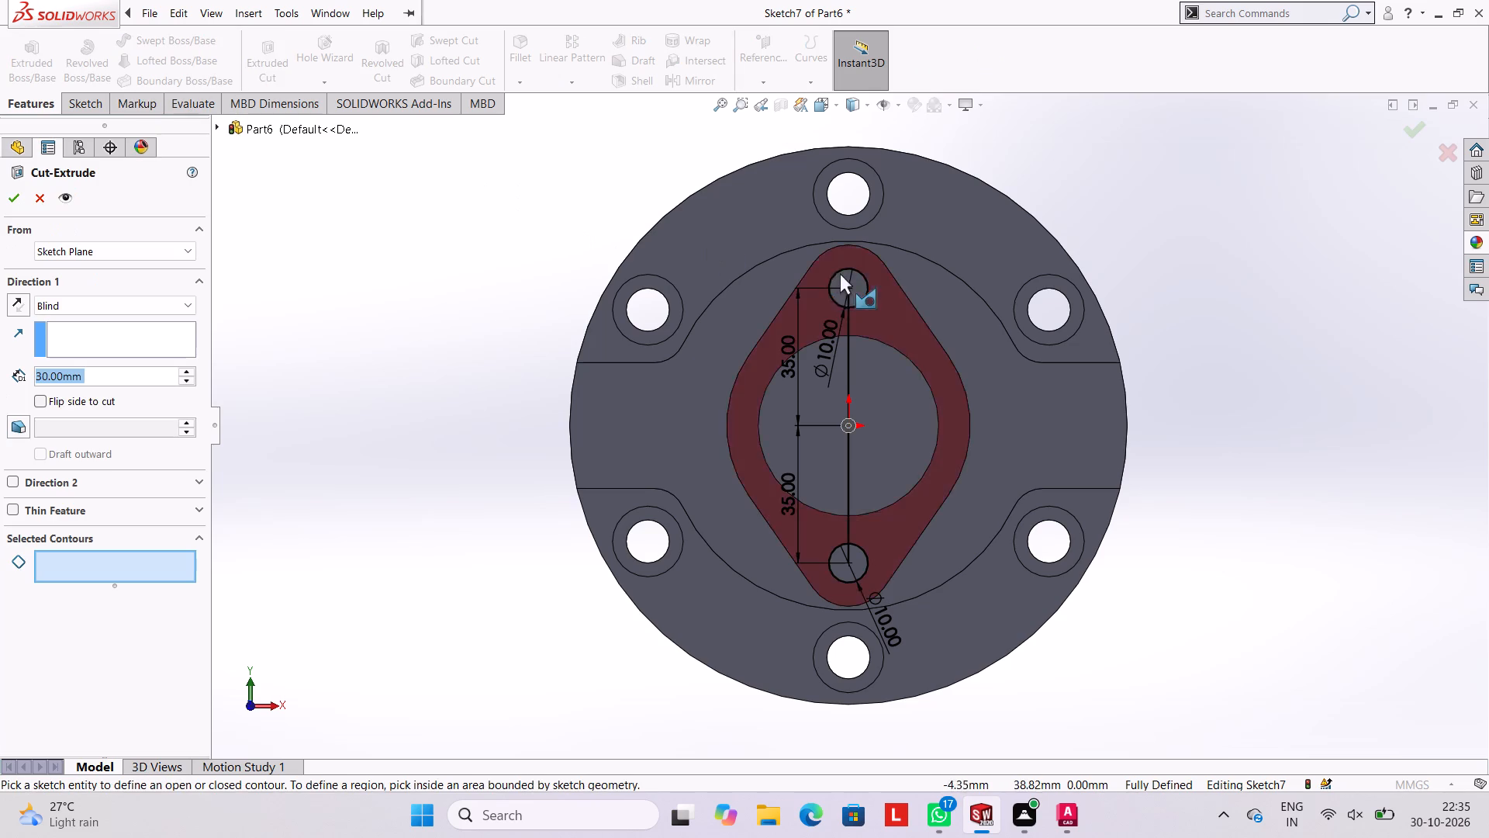
pyautogui.click(852, 289)
pyautogui.click(855, 289)
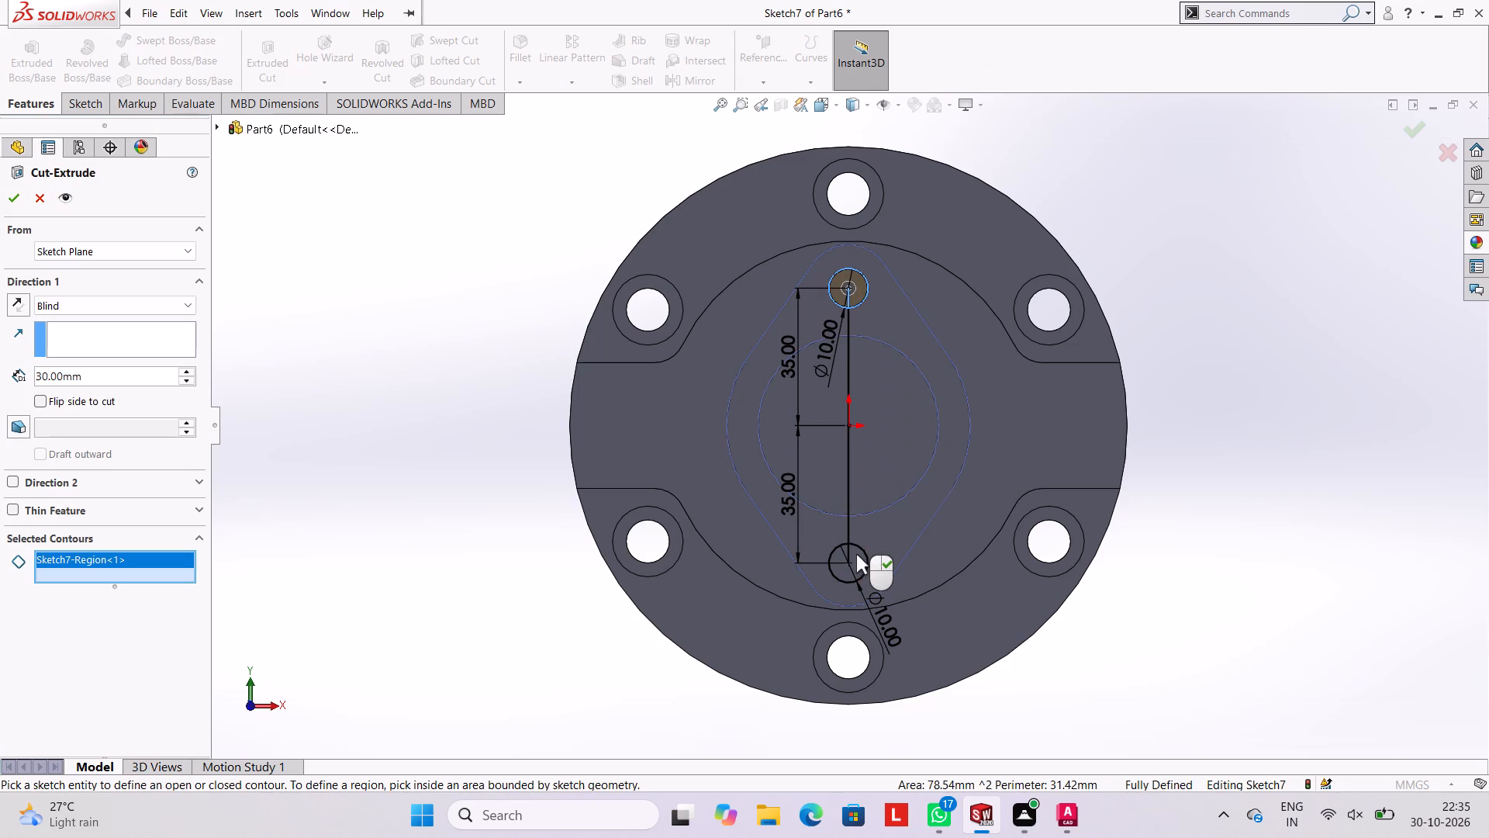
pyautogui.click(859, 554)
pyautogui.moveTo(986, 632); pyautogui.dragTo(923, 320, button='middle')
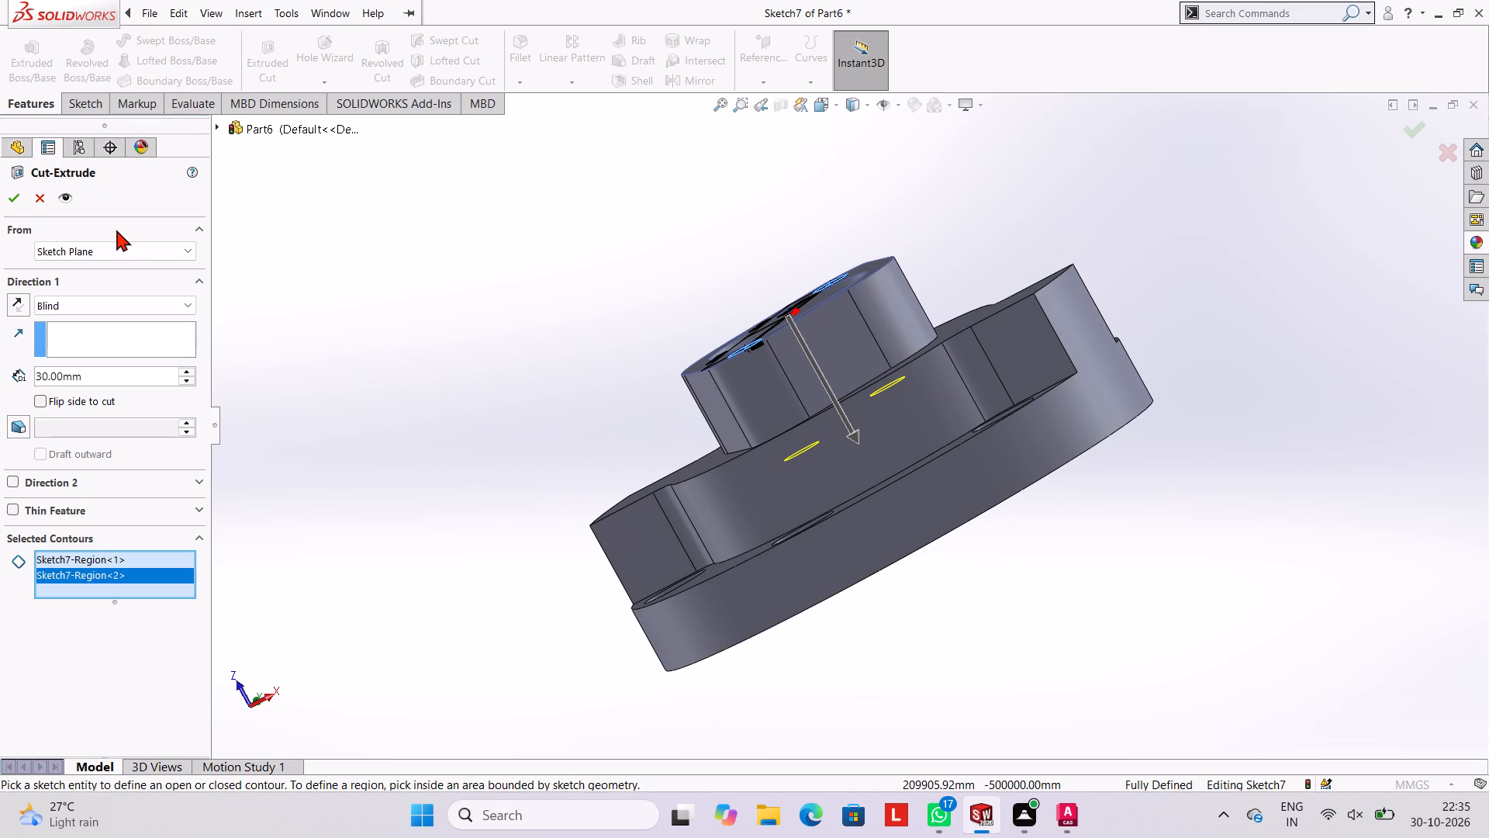
pyautogui.click(107, 385)
pyautogui.press('BackSpace')
pyautogui.press('BackSpace')
pyautogui.press('BackSpace')
pyautogui.press('BackSpace')
pyautogui.press('BackSpace')
pyautogui.press('BackSpace')
pyautogui.press('BackSpace')
pyautogui.press('BackSpace')
pyautogui.press('BackSpace')
pyautogui.press('BackSpace')
pyautogui.press('BackSpace')
pyautogui.press('BackSpace')
pyautogui.press('BackSpace')
pyautogui.press('BackSpace')
pyautogui.press('BackSpace')
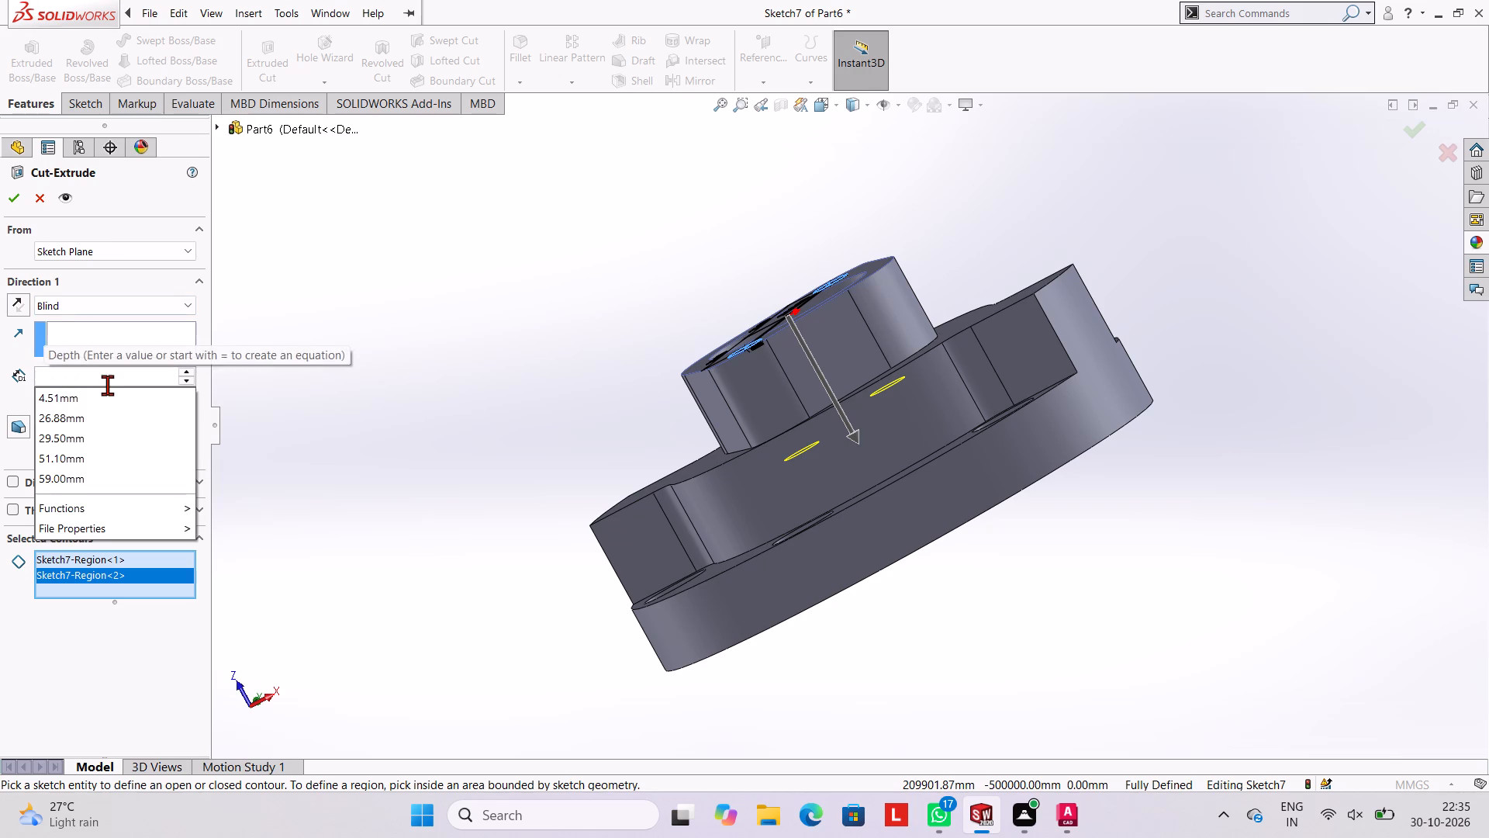
pyautogui.write('15')
pyautogui.press('Return')
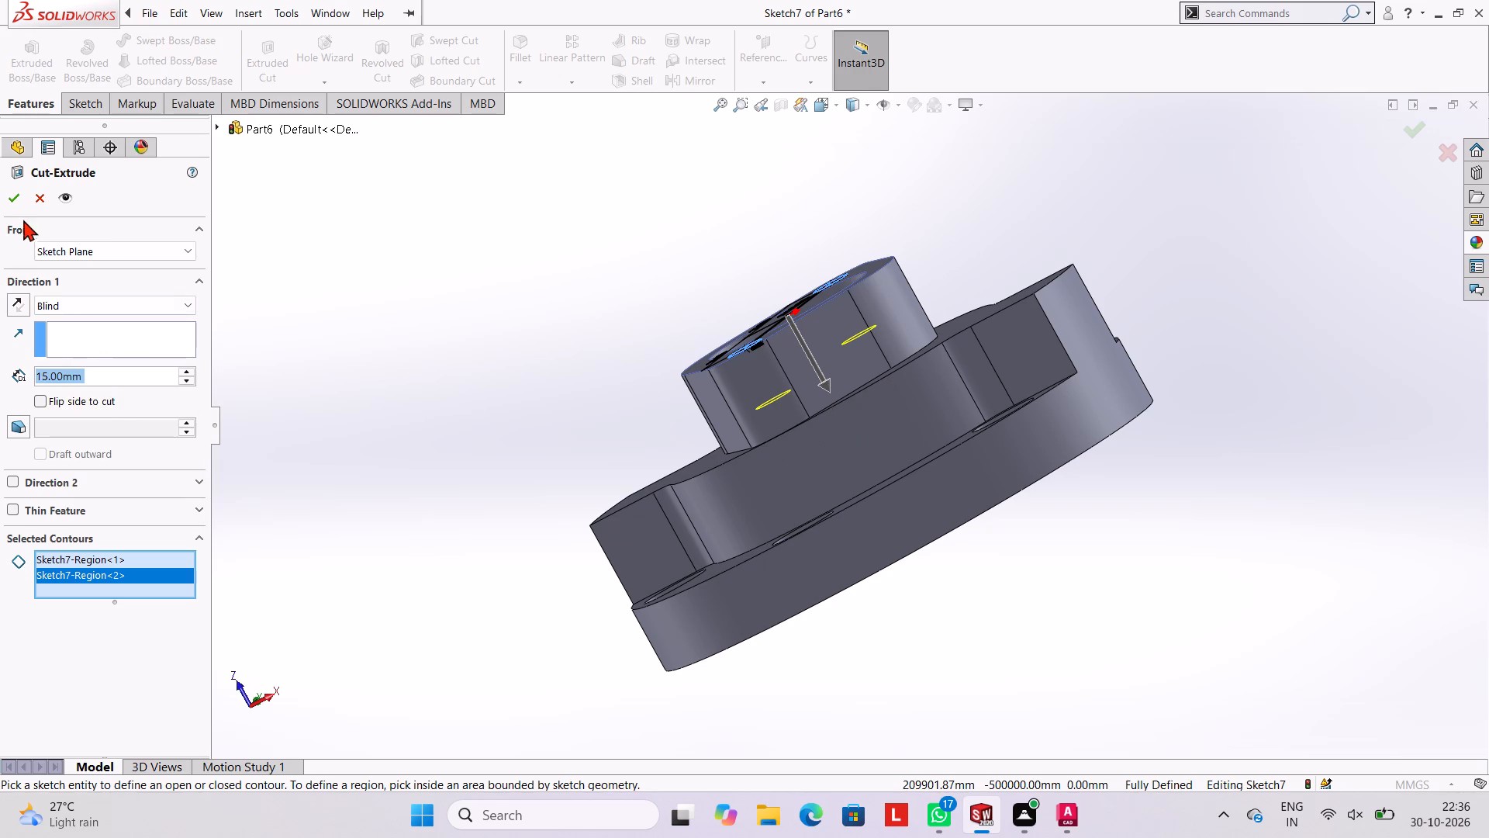
pyautogui.click(19, 203)
pyautogui.click(375, 285)
# Sketch a 62 mm diameter circle centred on the origin on the disc's flat back face.
pyautogui.moveTo(658, 300); pyautogui.dragTo(696, 497, button='middle')
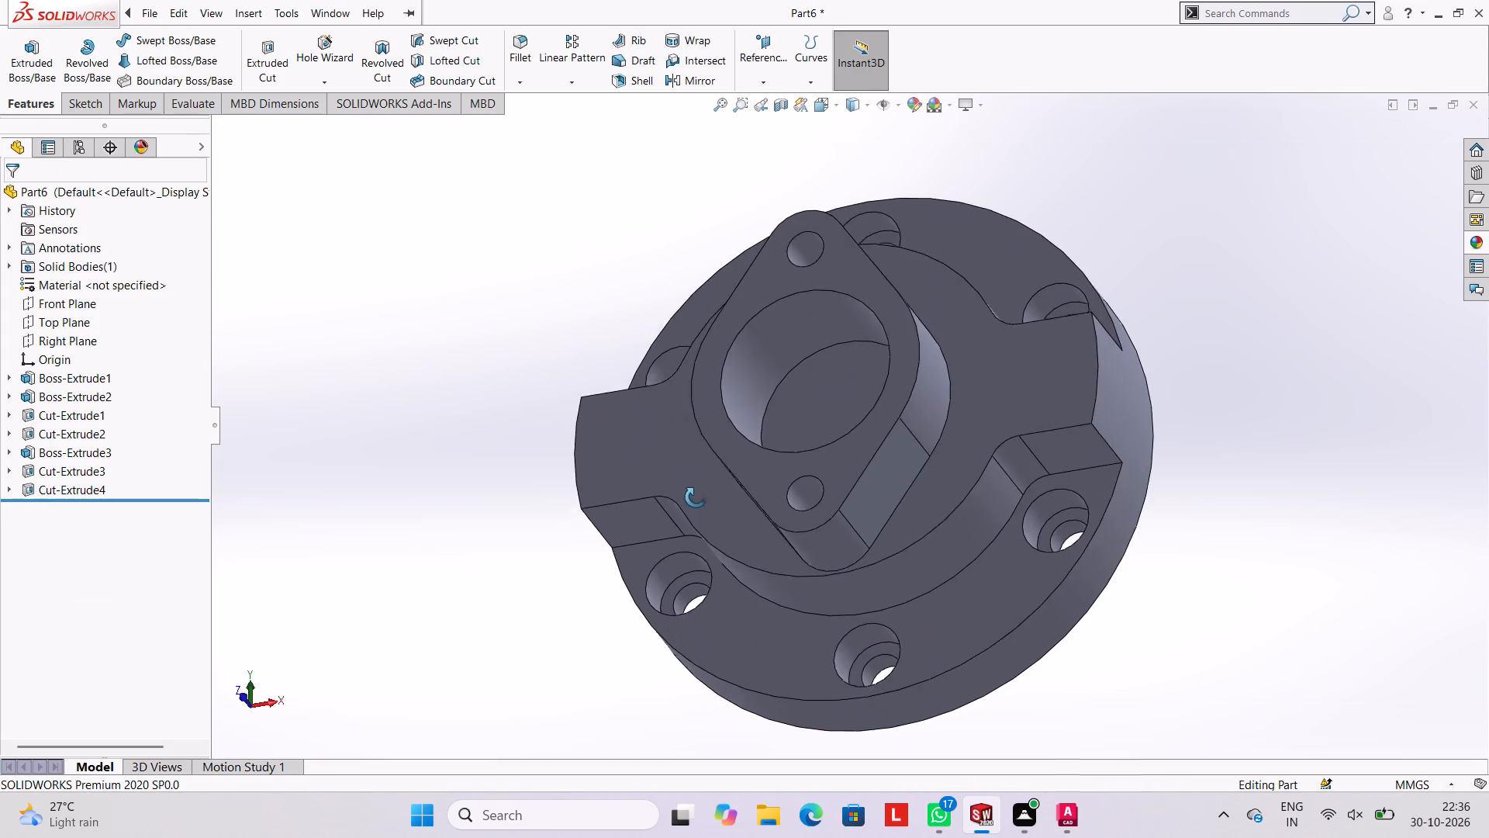
pyautogui.moveTo(696, 497); pyautogui.dragTo(716, 552, button='middle')
pyautogui.moveTo(993, 505); pyautogui.dragTo(949, 432, button='middle')
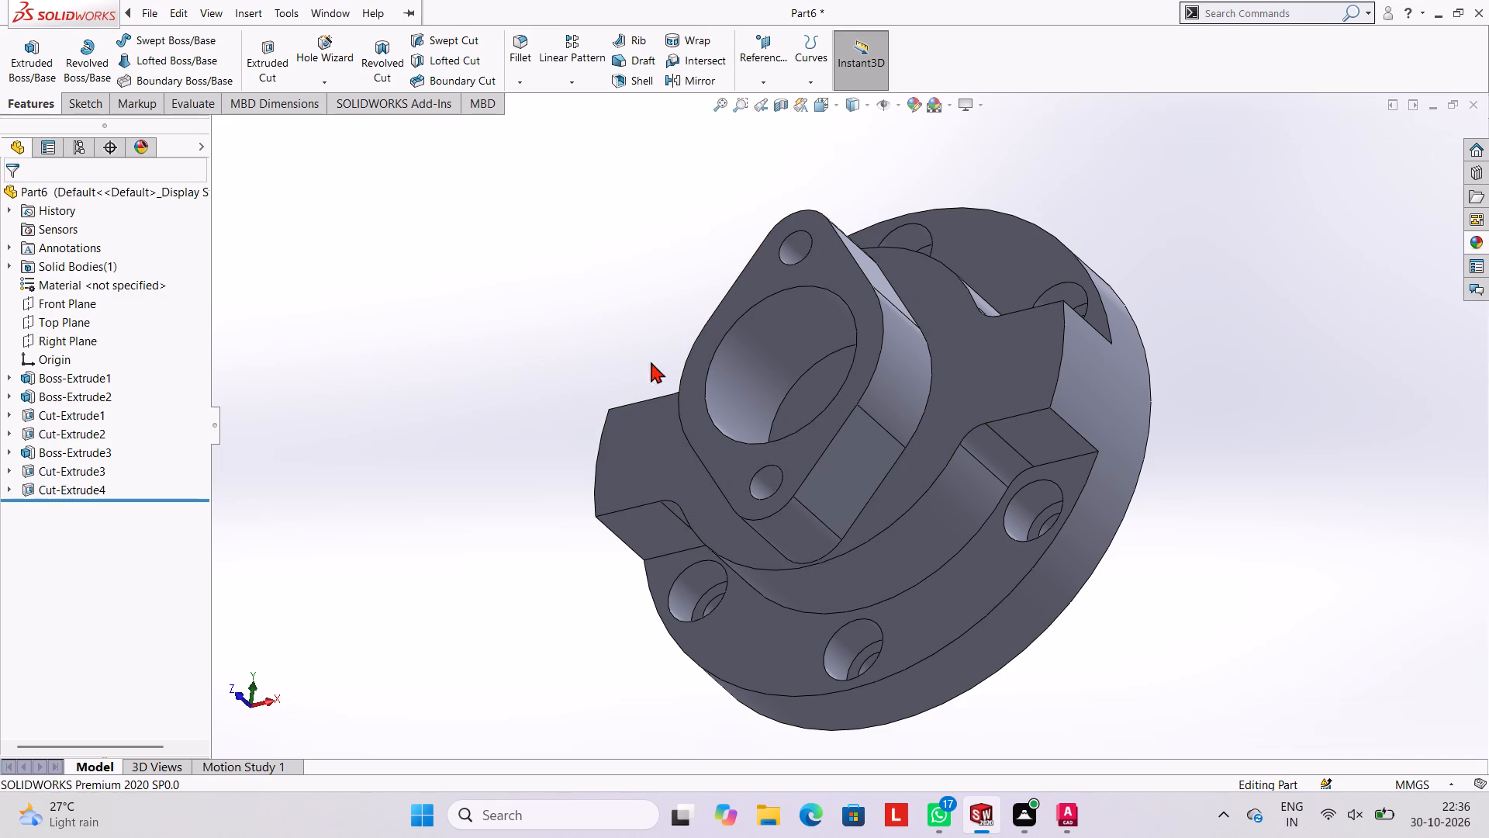
pyautogui.moveTo(659, 348); pyautogui.dragTo(684, 318, button='middle')
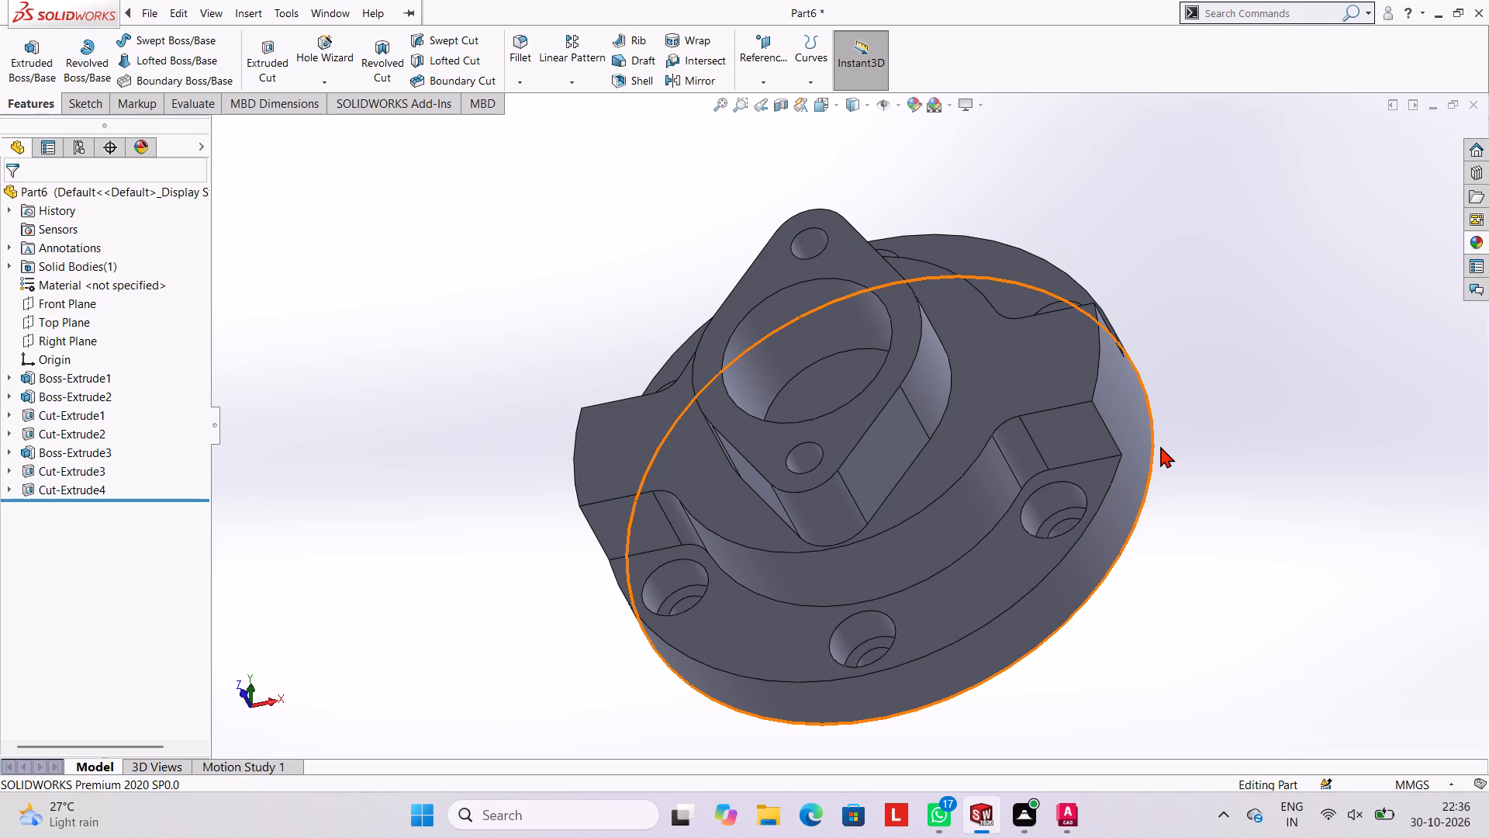
pyautogui.moveTo(1219, 387); pyautogui.dragTo(935, 312, button='middle')
pyautogui.click(822, 438)
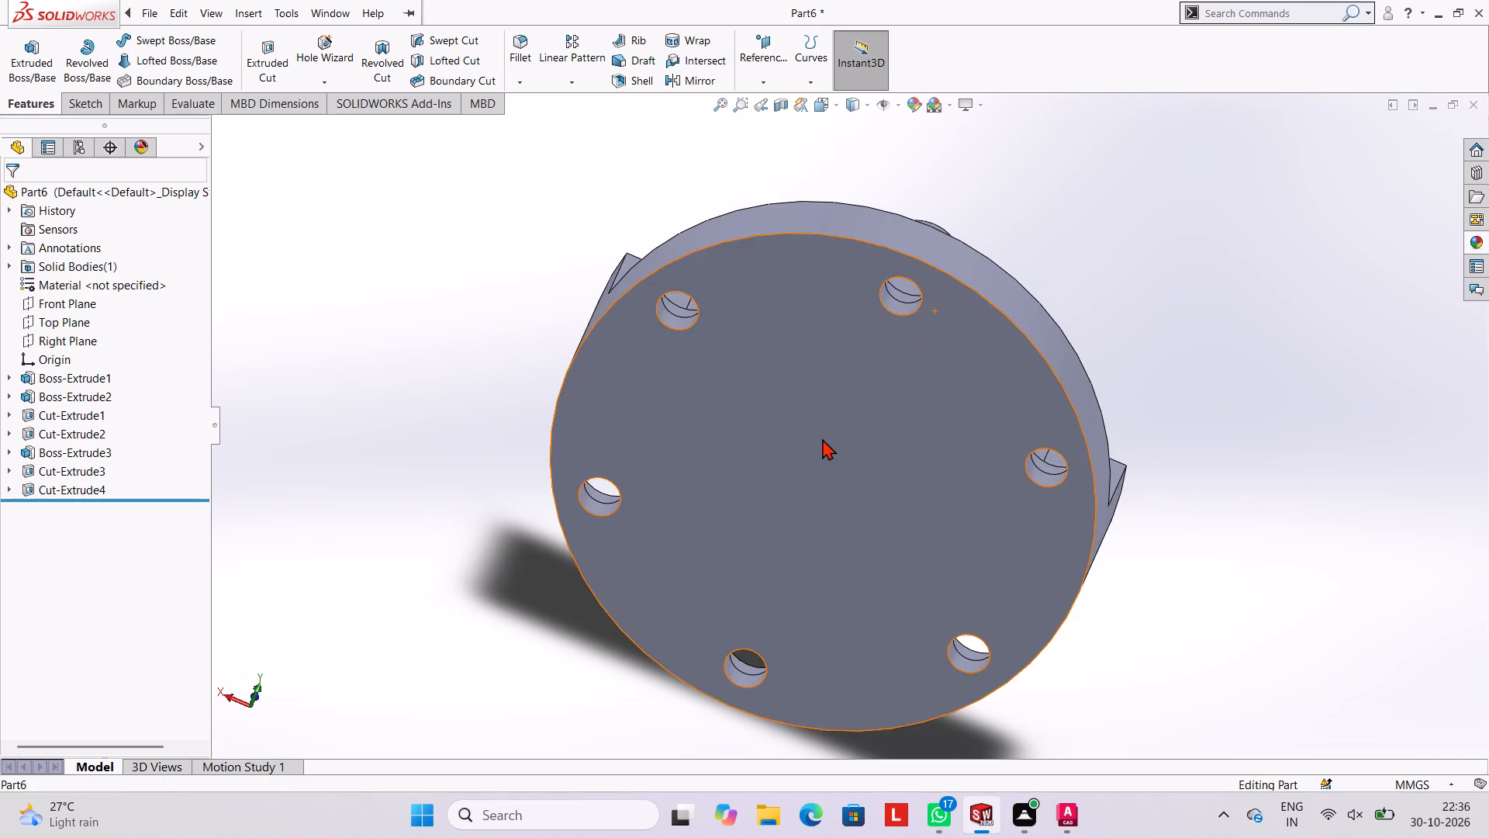
pyautogui.click(889, 389)
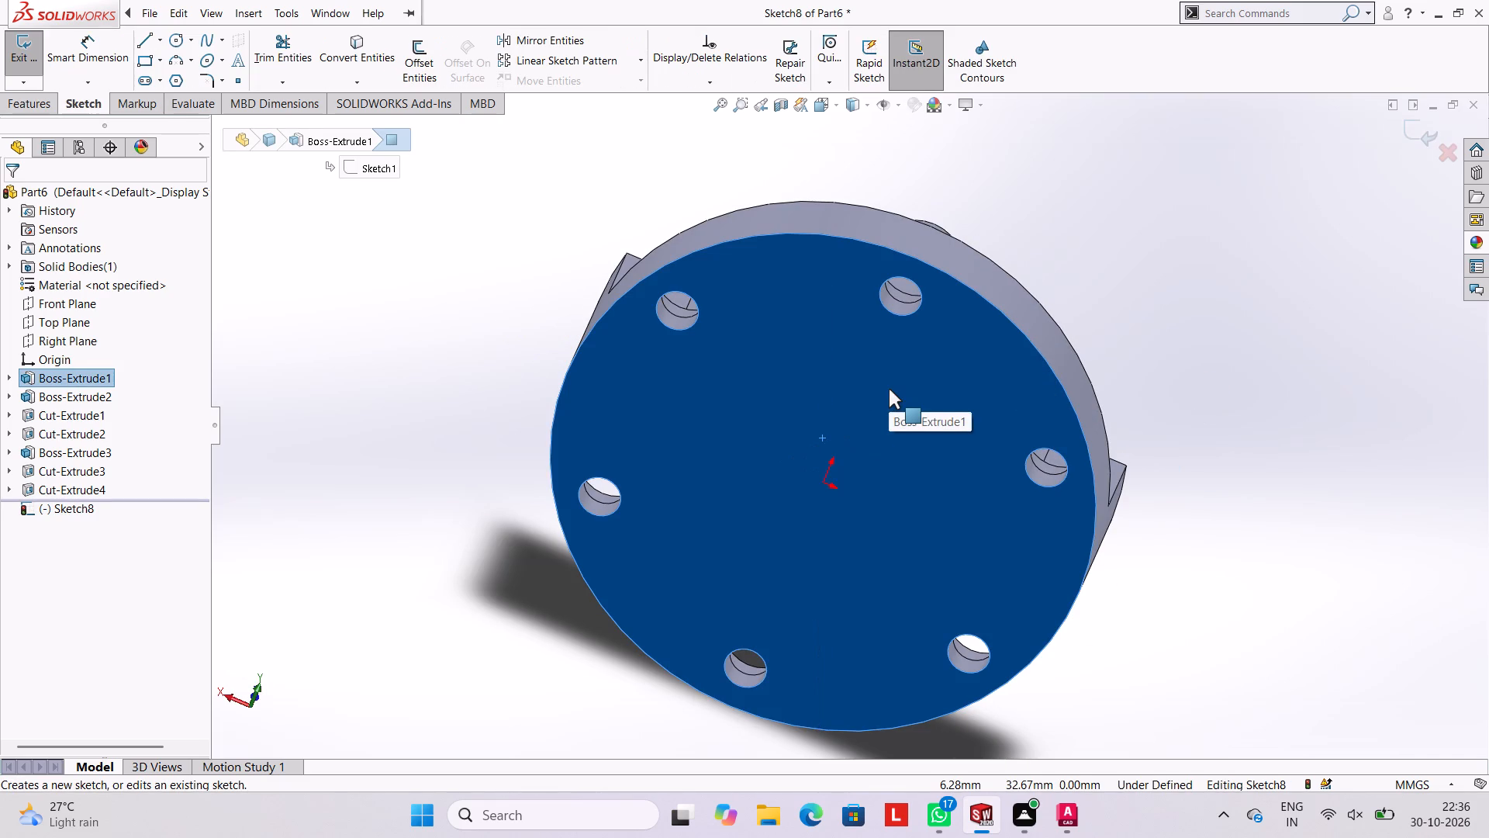
pyautogui.hotkey('ctrl', '8')
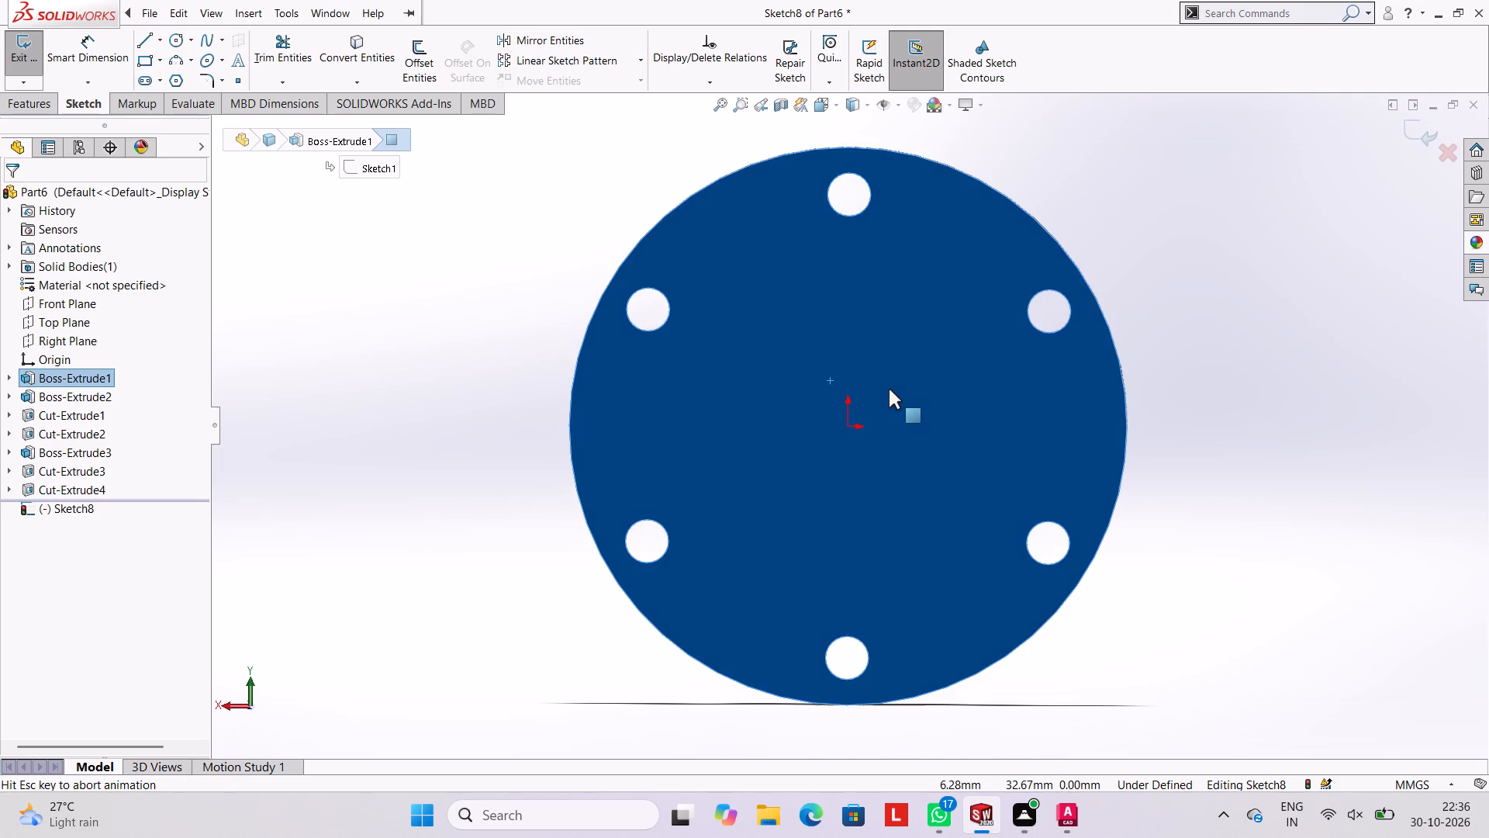
pyautogui.click(177, 41)
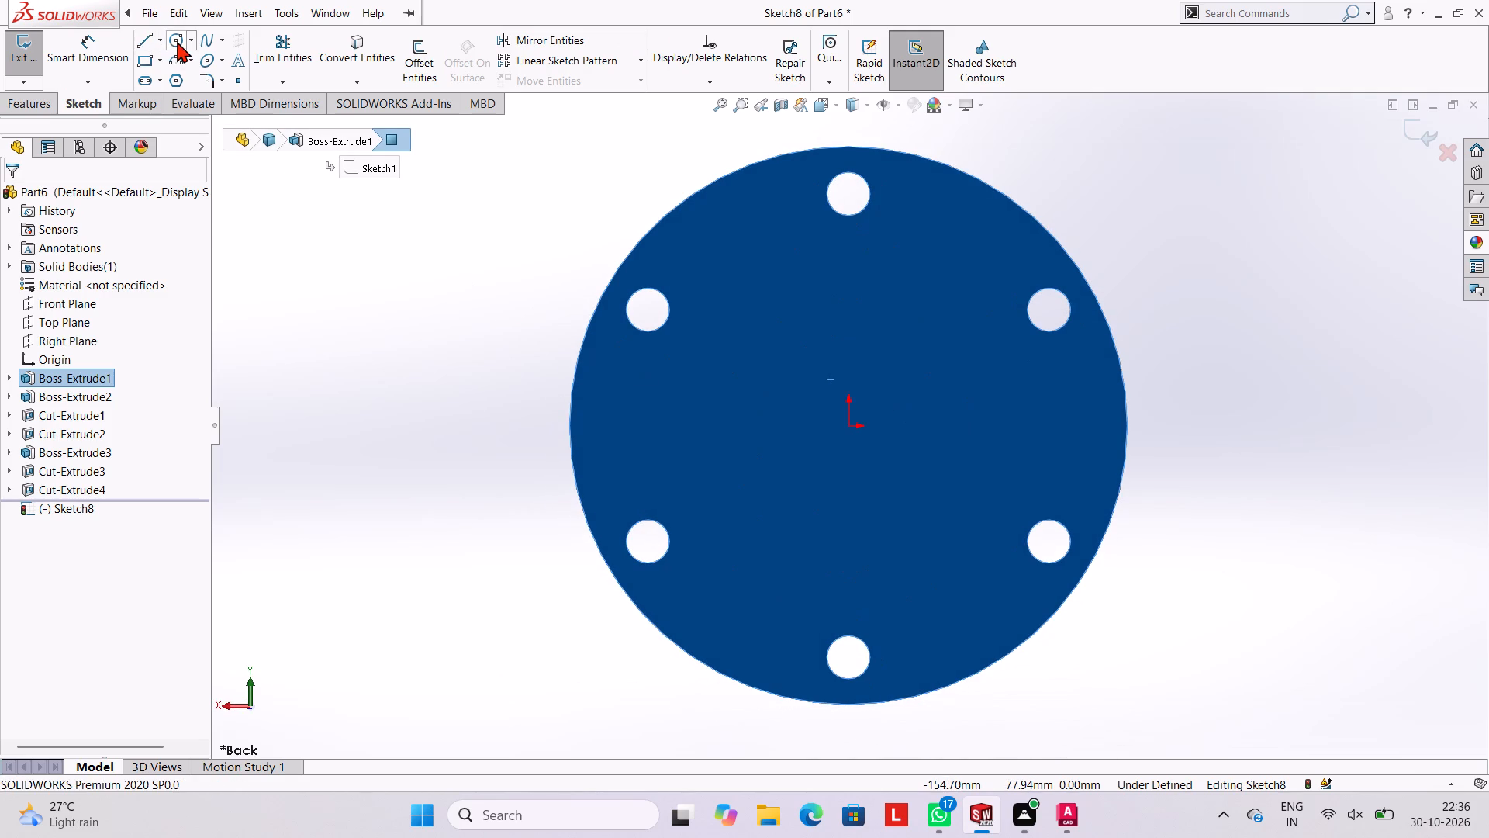
pyautogui.click(850, 429)
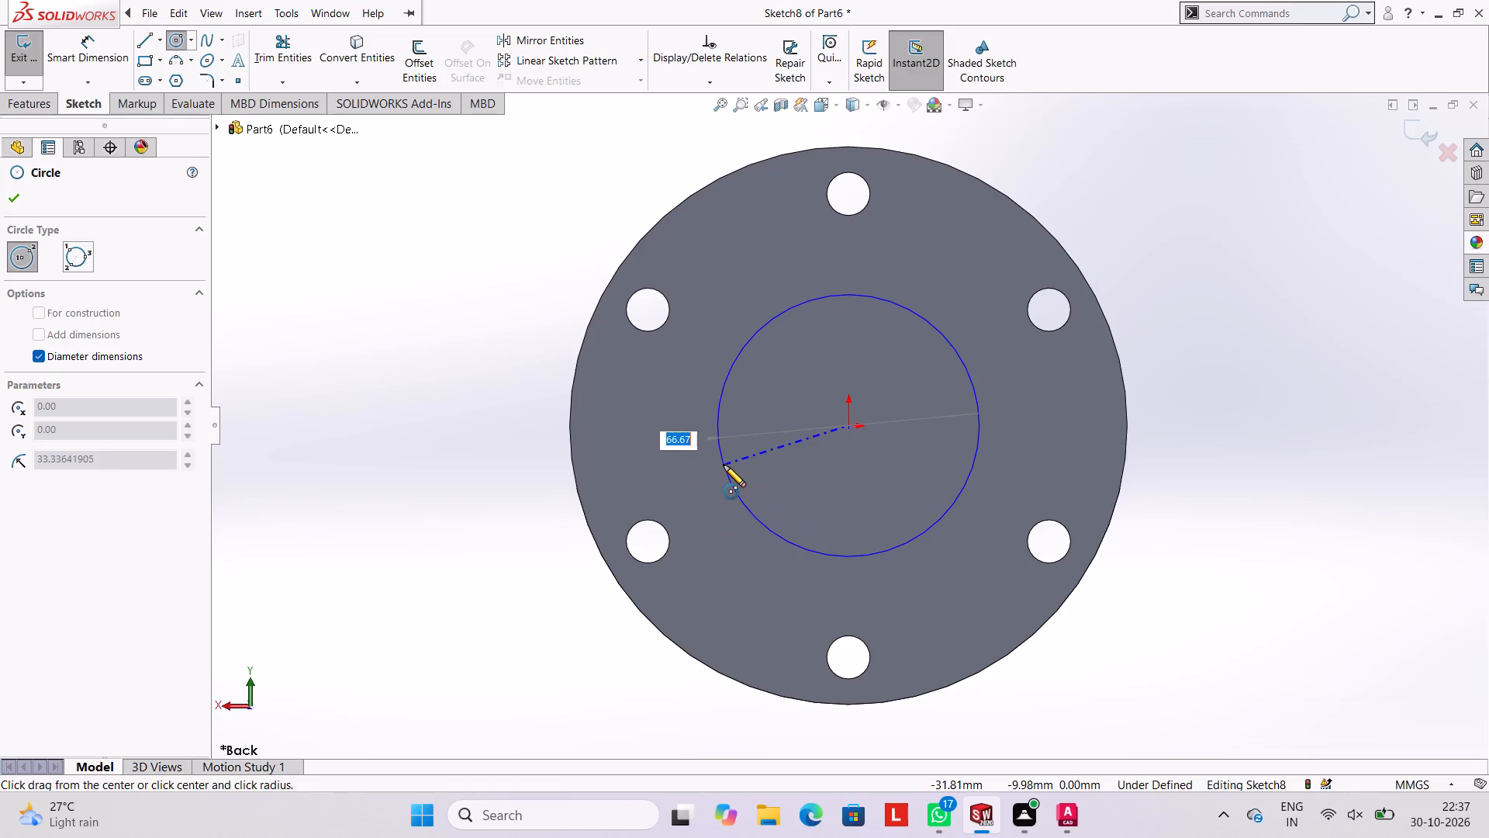
pyautogui.write('62')
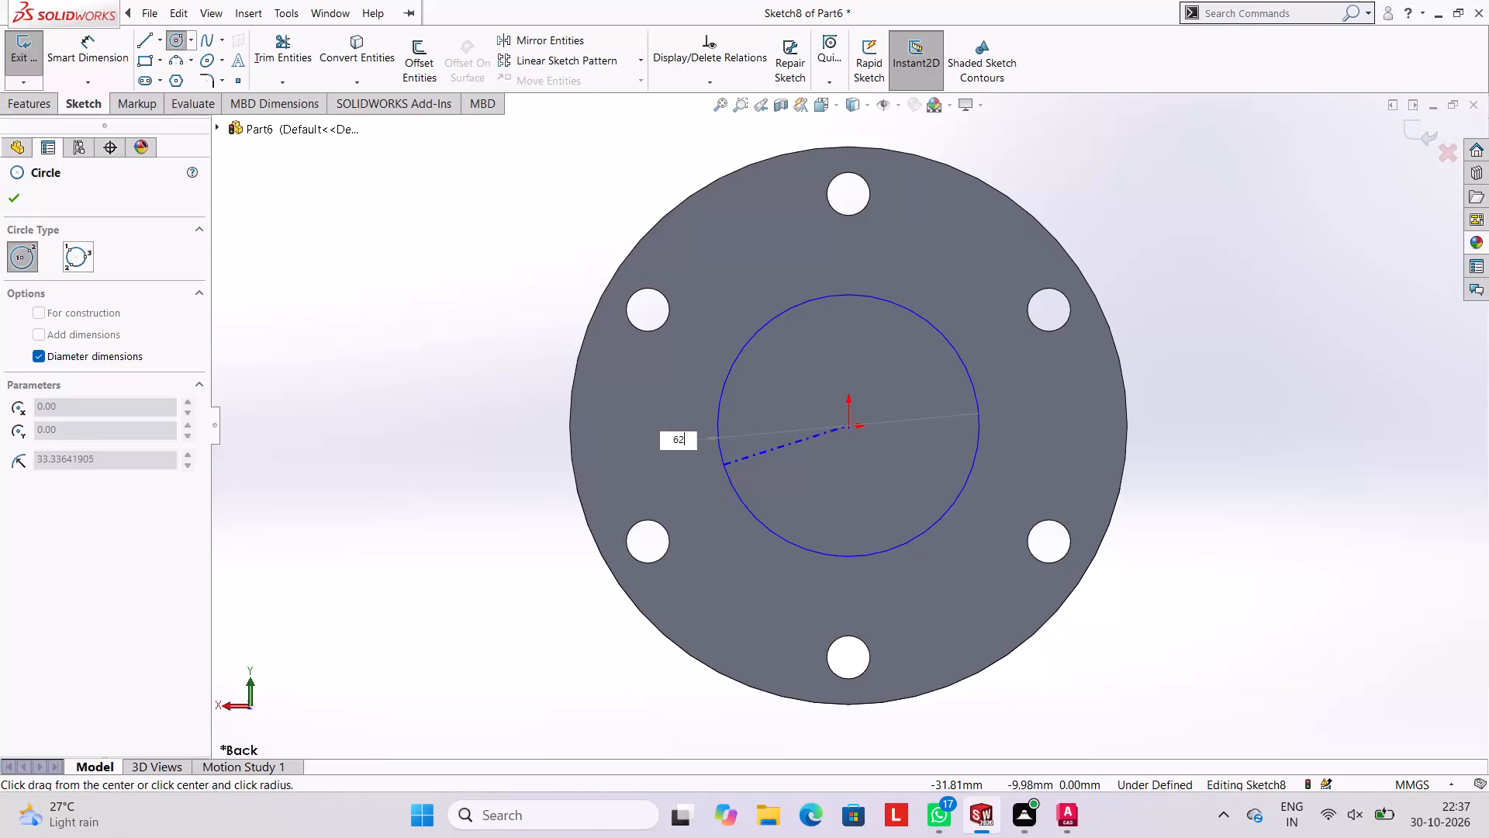
pyautogui.press('Return')
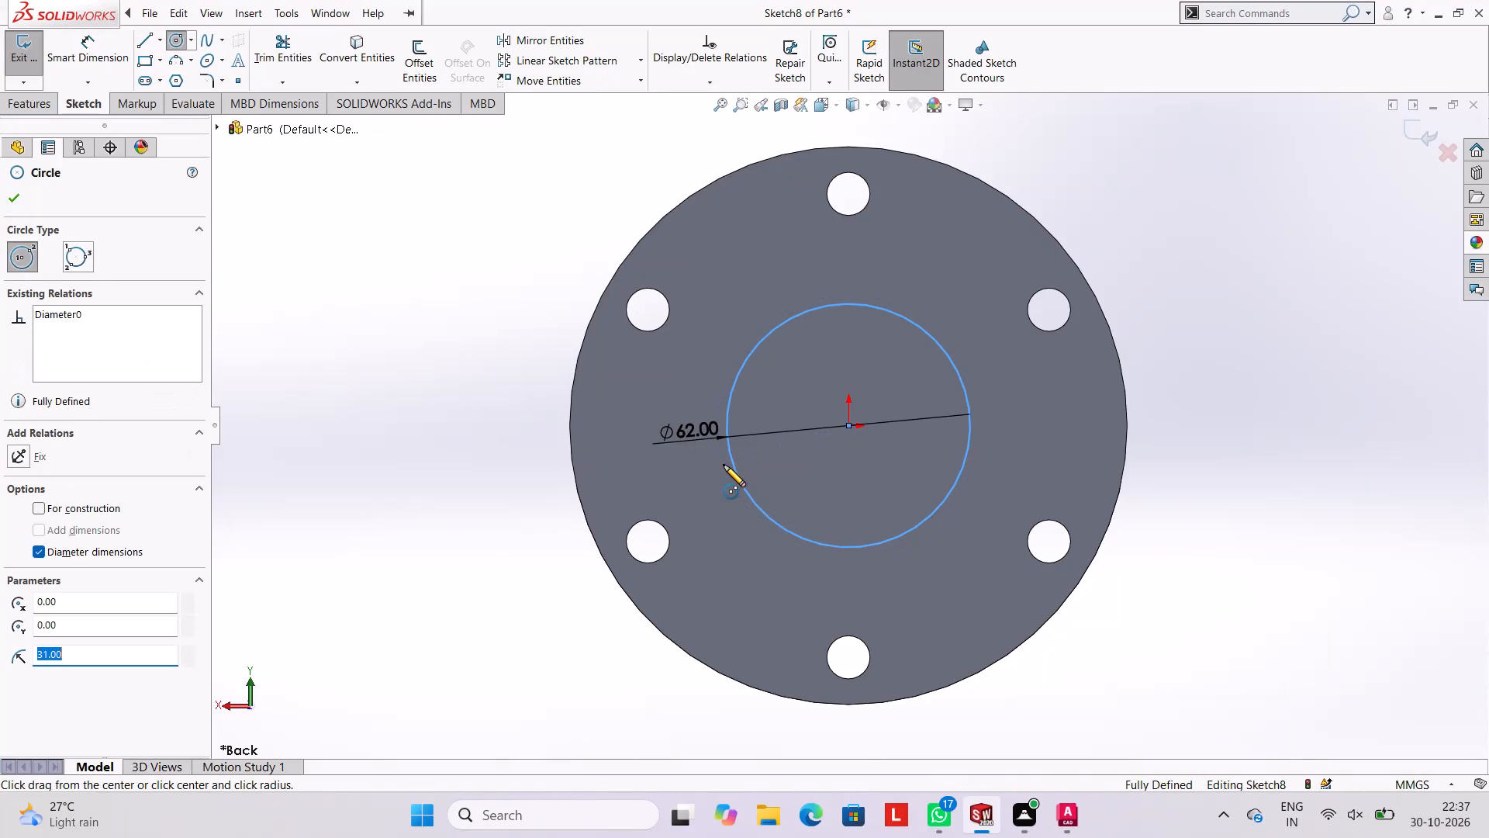
pyautogui.press('Escape')
pyautogui.press('Escape')
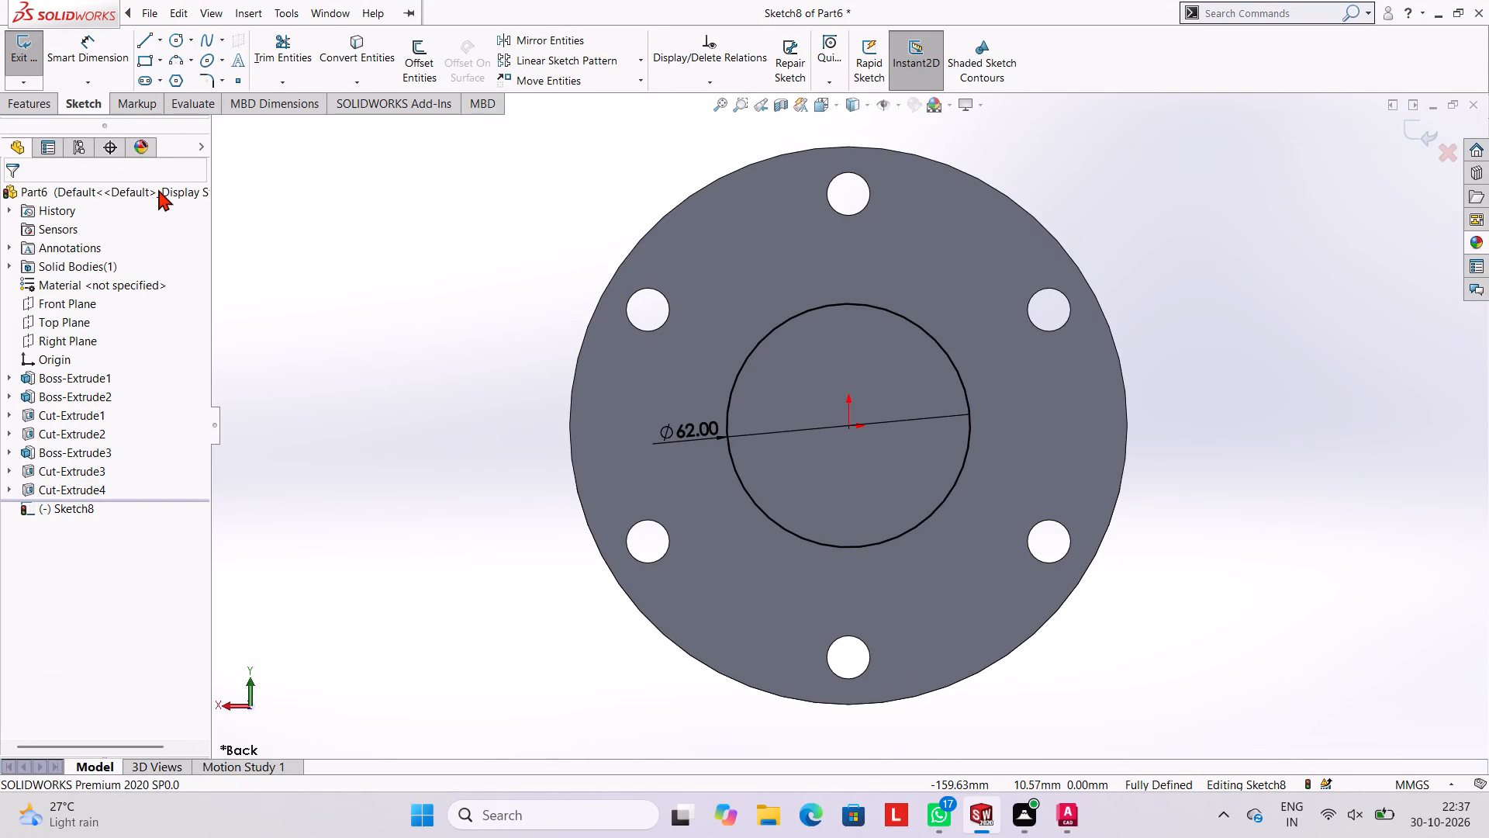
# Begin creating a feature from the 62 mm circle sketched on the disc's back face.
pyautogui.click(29, 107)
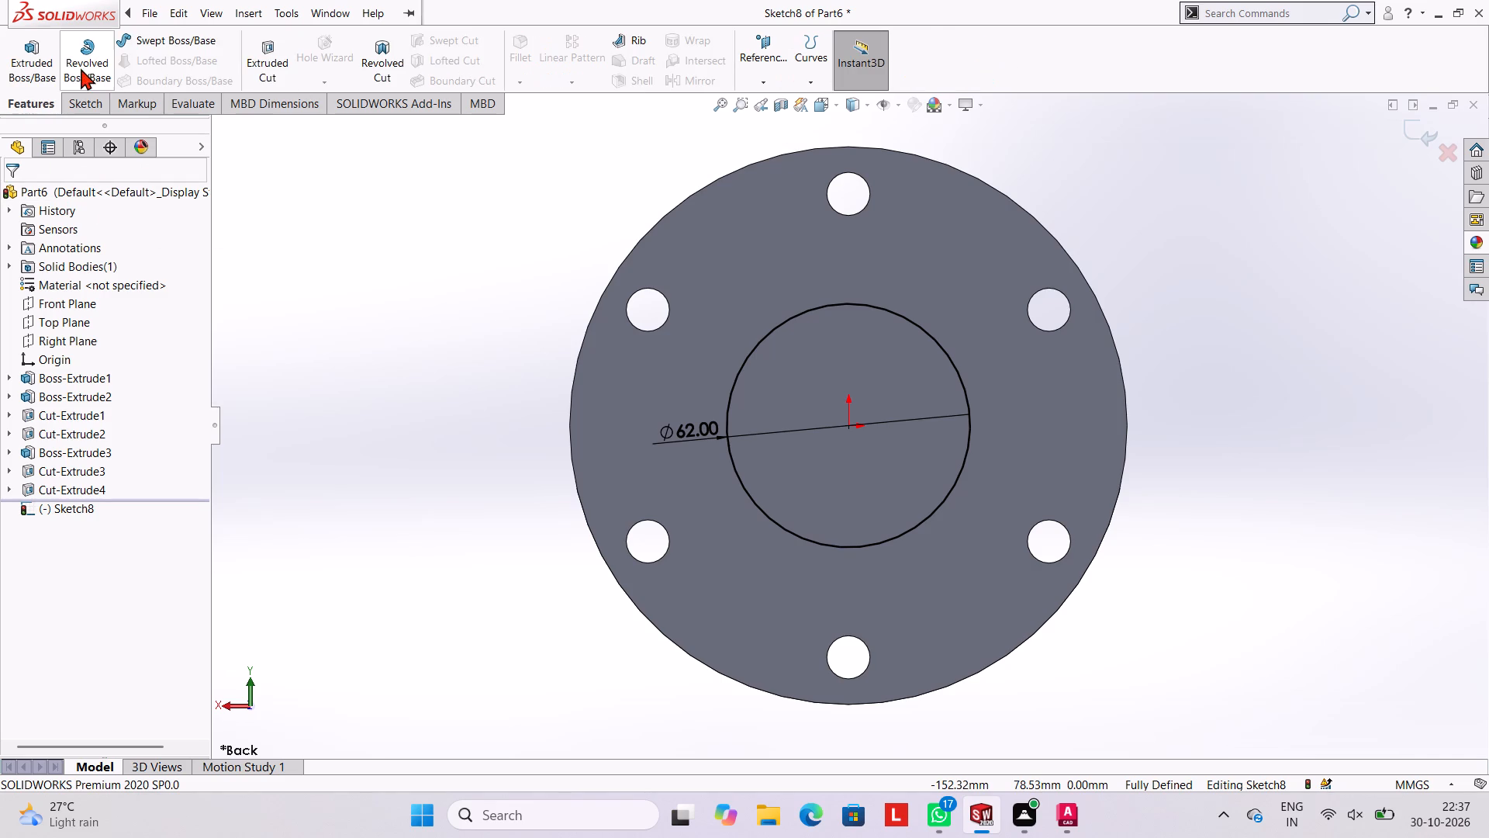
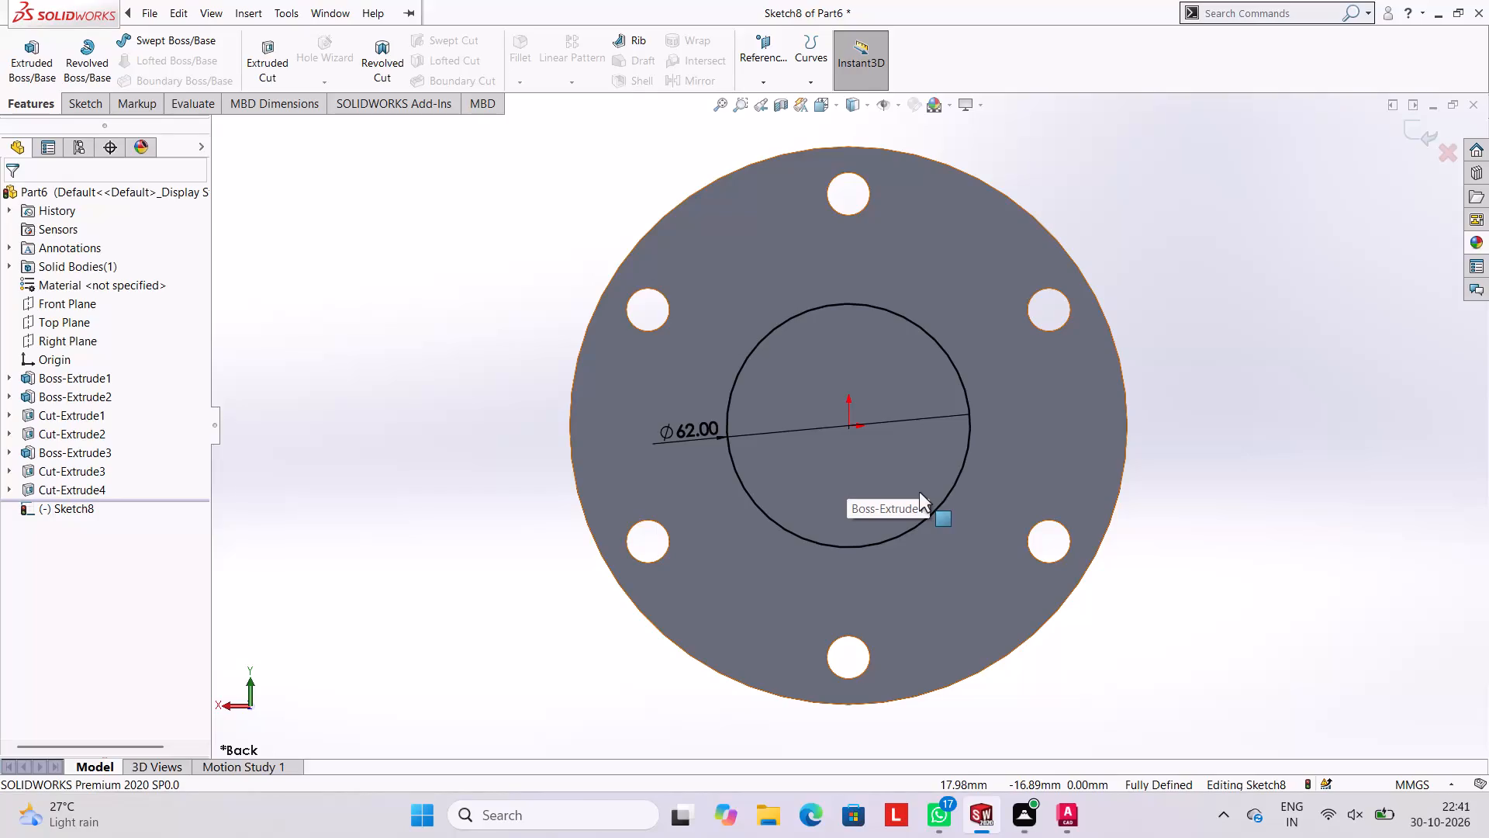
# Cut-extrude the 62 mm circle on the disc's back face to a blind depth of 18 mm.
pyautogui.click(277, 63)
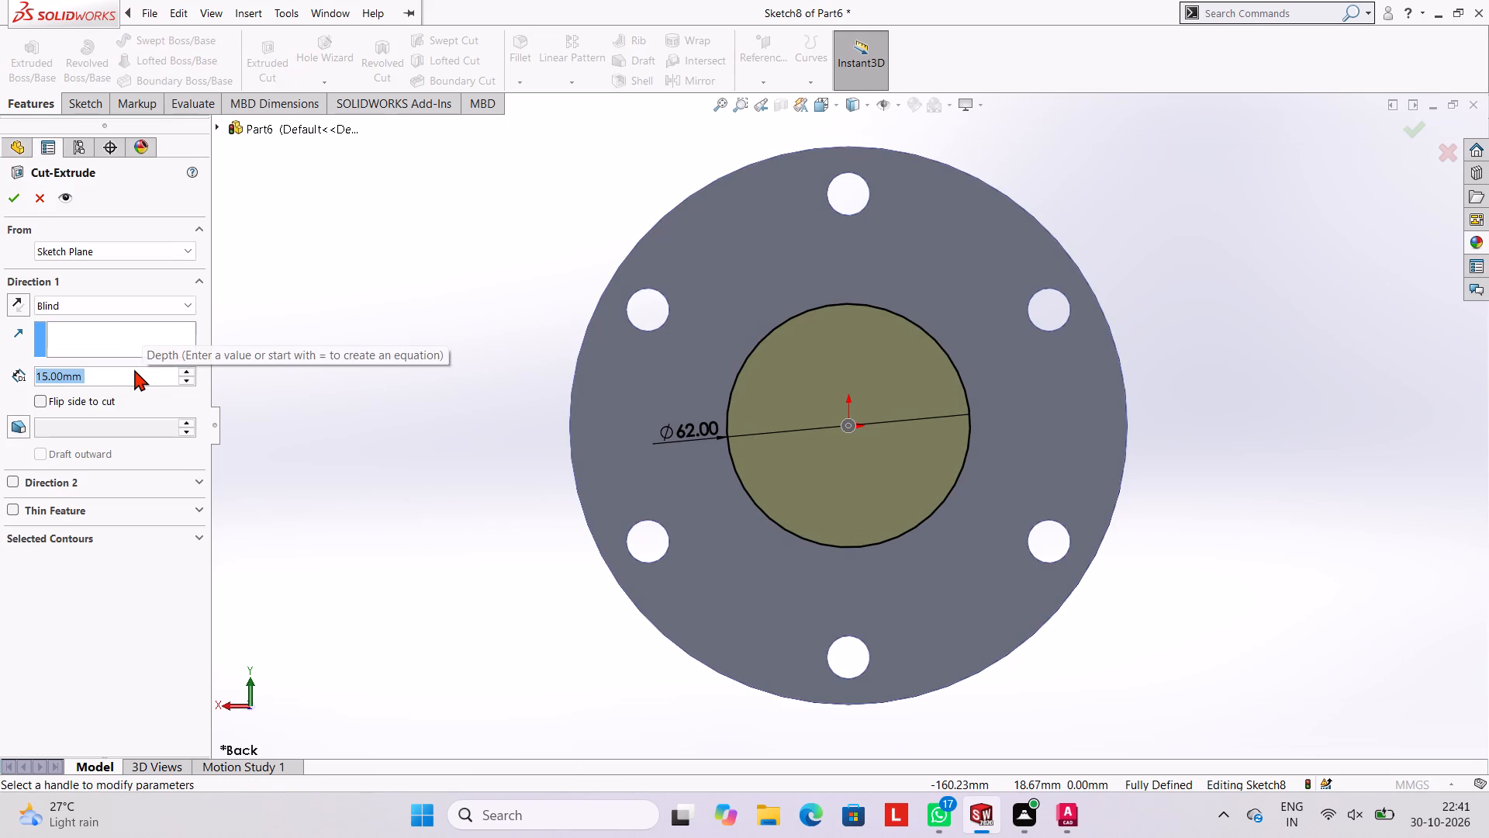
pyautogui.write('18')
pyautogui.press('Return')
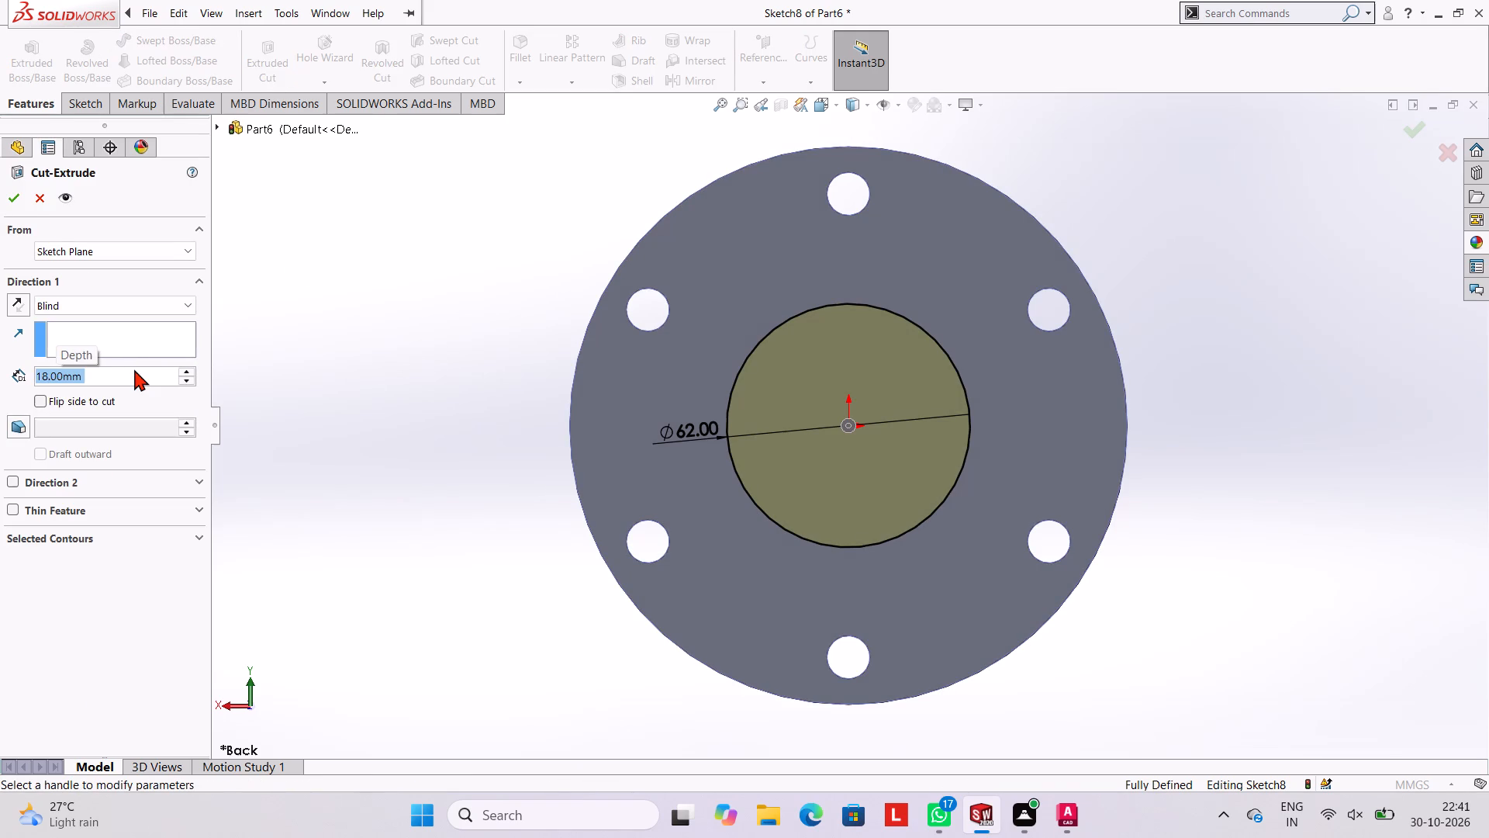
pyautogui.click(20, 200)
pyautogui.click(361, 288)
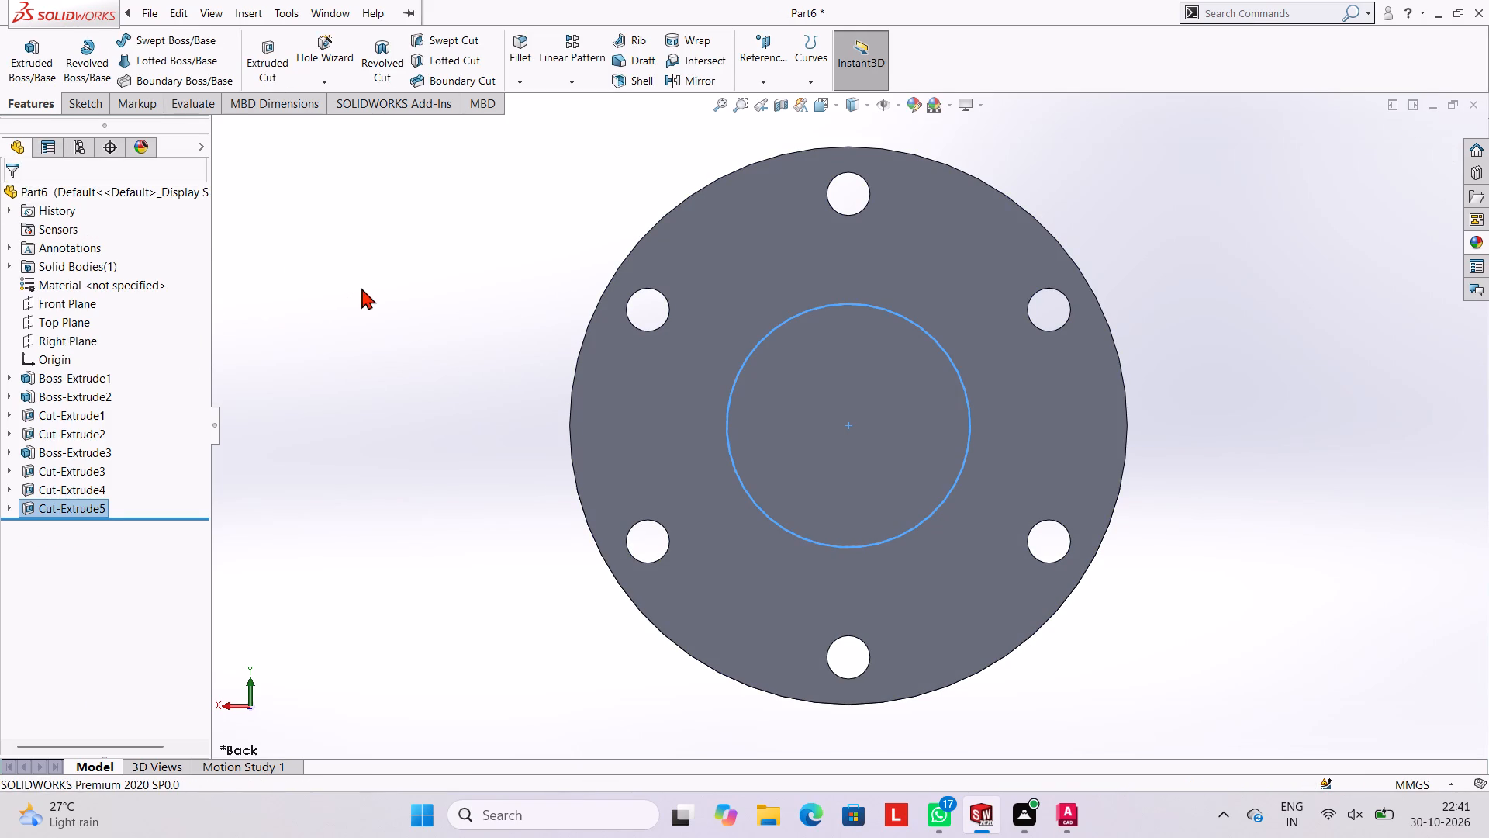
# Examine the part from the side and from the boss side, checking the base disc's dimensions on its outer rim.
pyautogui.moveTo(530, 279); pyautogui.dragTo(578, 399, button='middle')
pyautogui.moveTo(687, 442); pyautogui.dragTo(789, 459, button='middle')
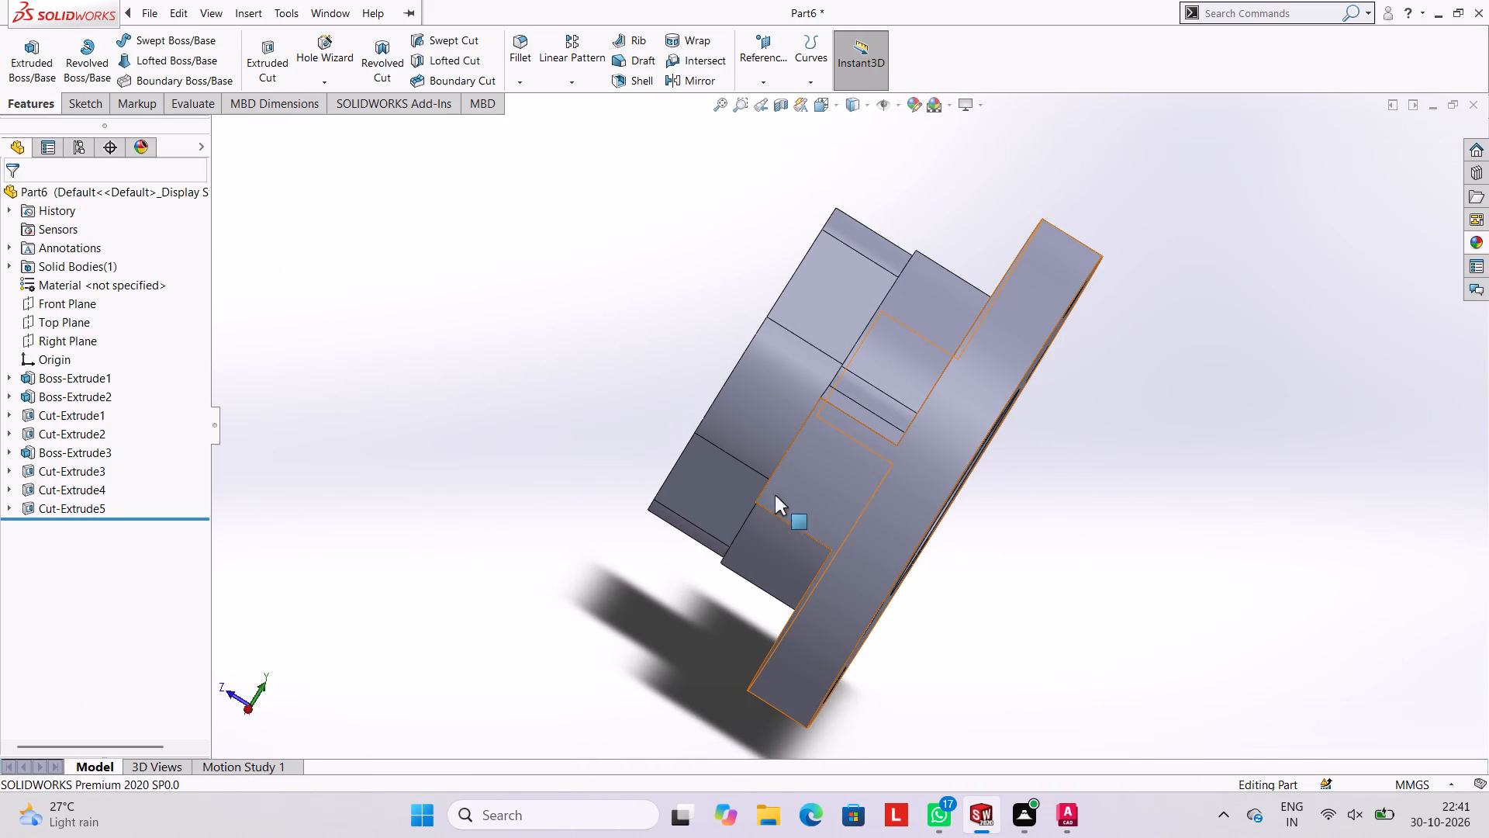
pyautogui.click(841, 460)
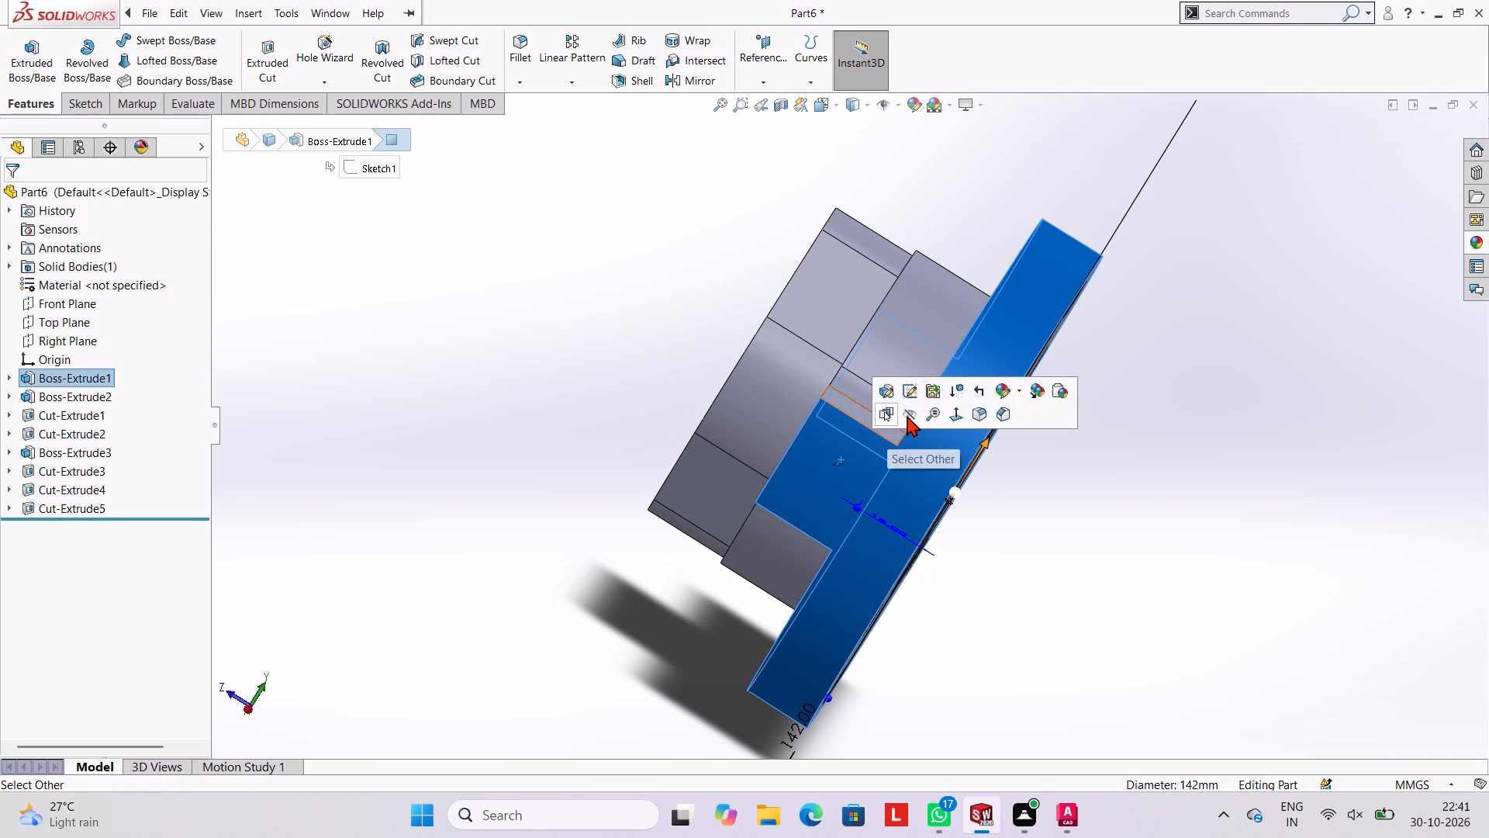
pyautogui.press('Escape')
pyautogui.press('Escape')
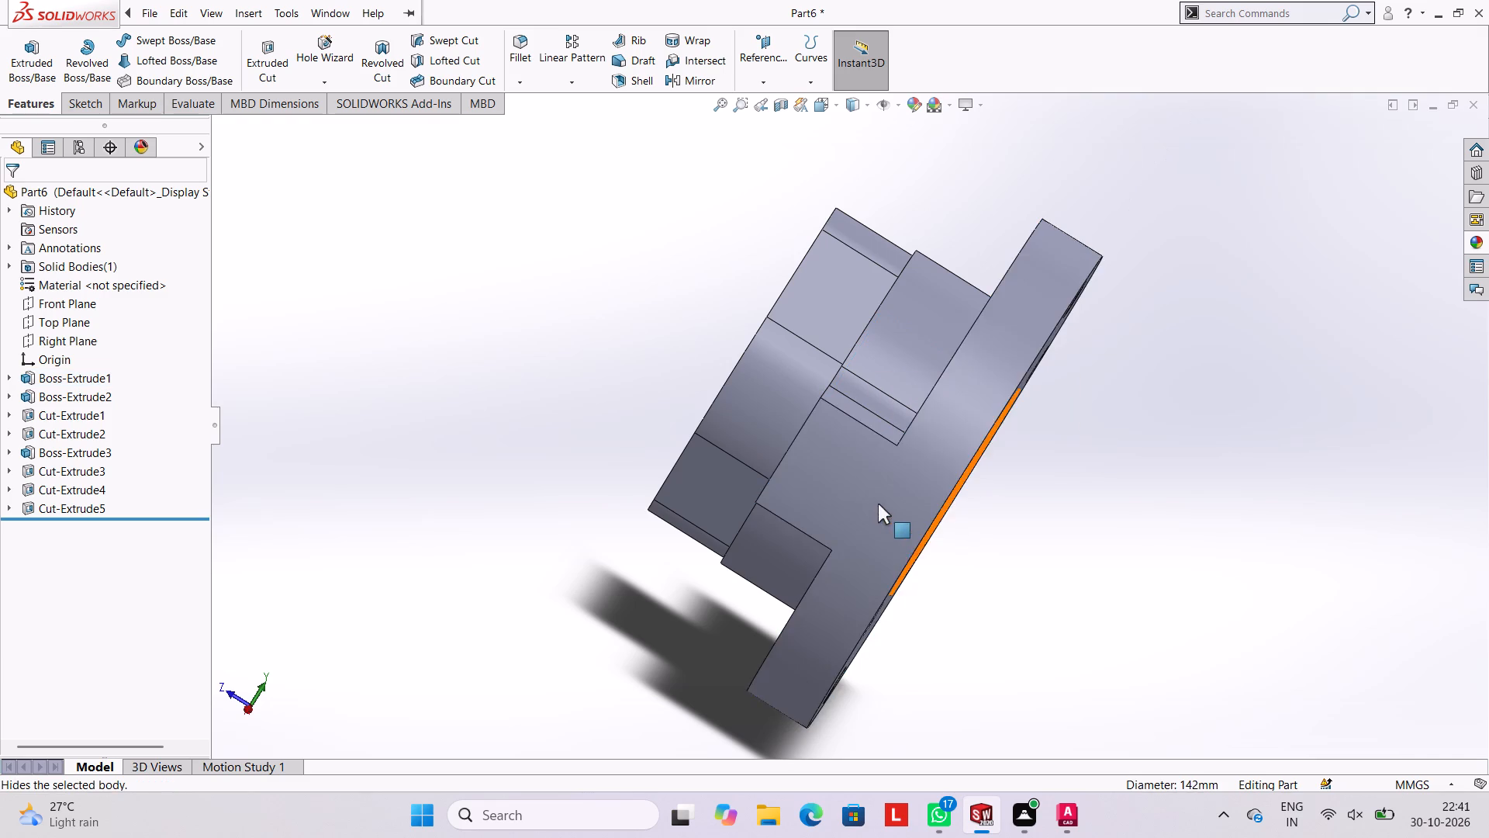
pyautogui.click(878, 504)
pyautogui.press('Escape')
pyautogui.press('Escape')
pyautogui.moveTo(1091, 476); pyautogui.dragTo(1197, 425, button='middle')
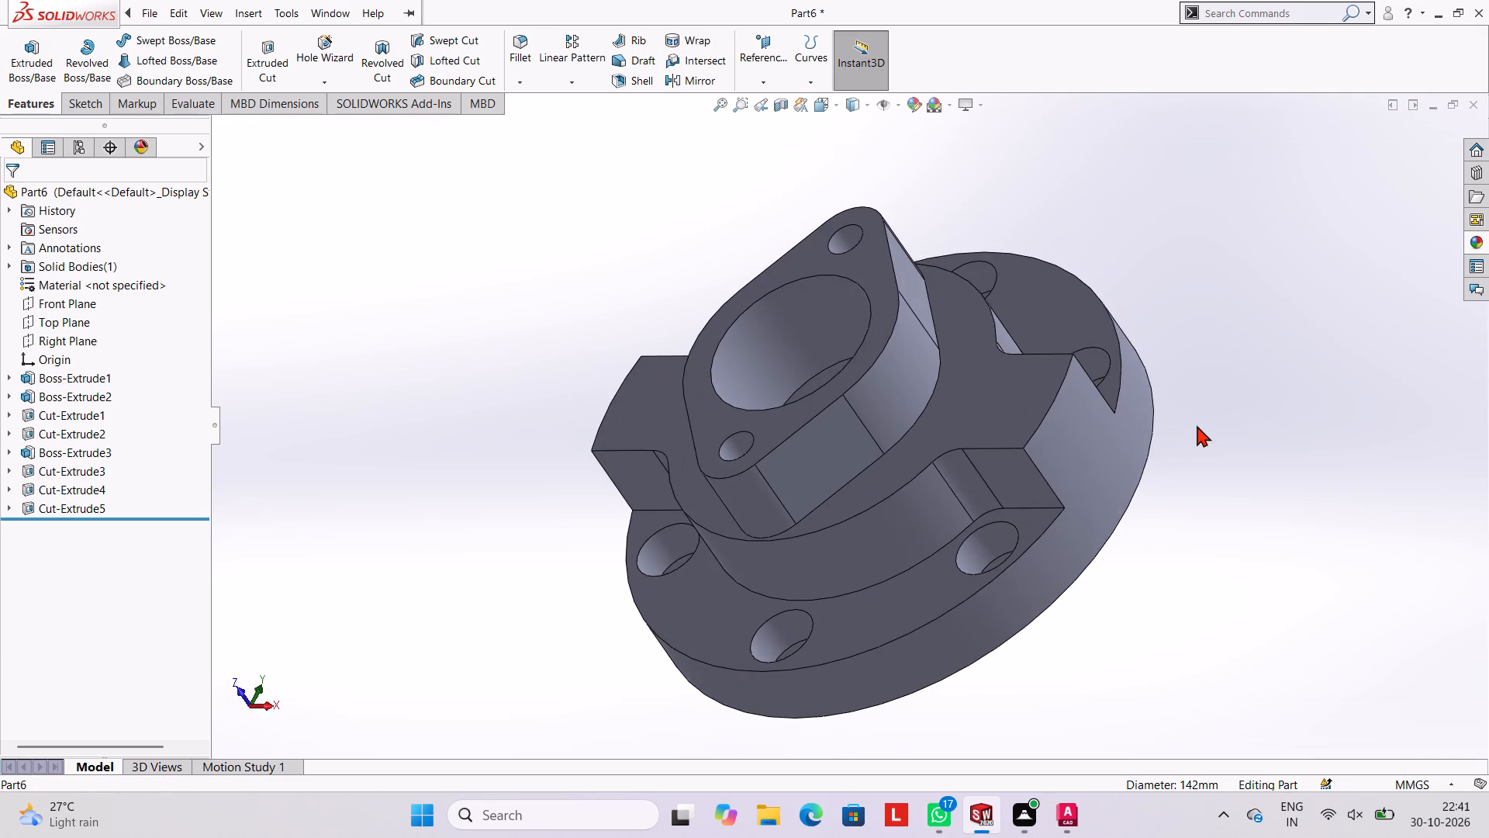
pyautogui.moveTo(1083, 417); pyautogui.dragTo(1177, 390, button='middle')
pyautogui.moveTo(906, 422); pyautogui.dragTo(948, 413, button='middle')
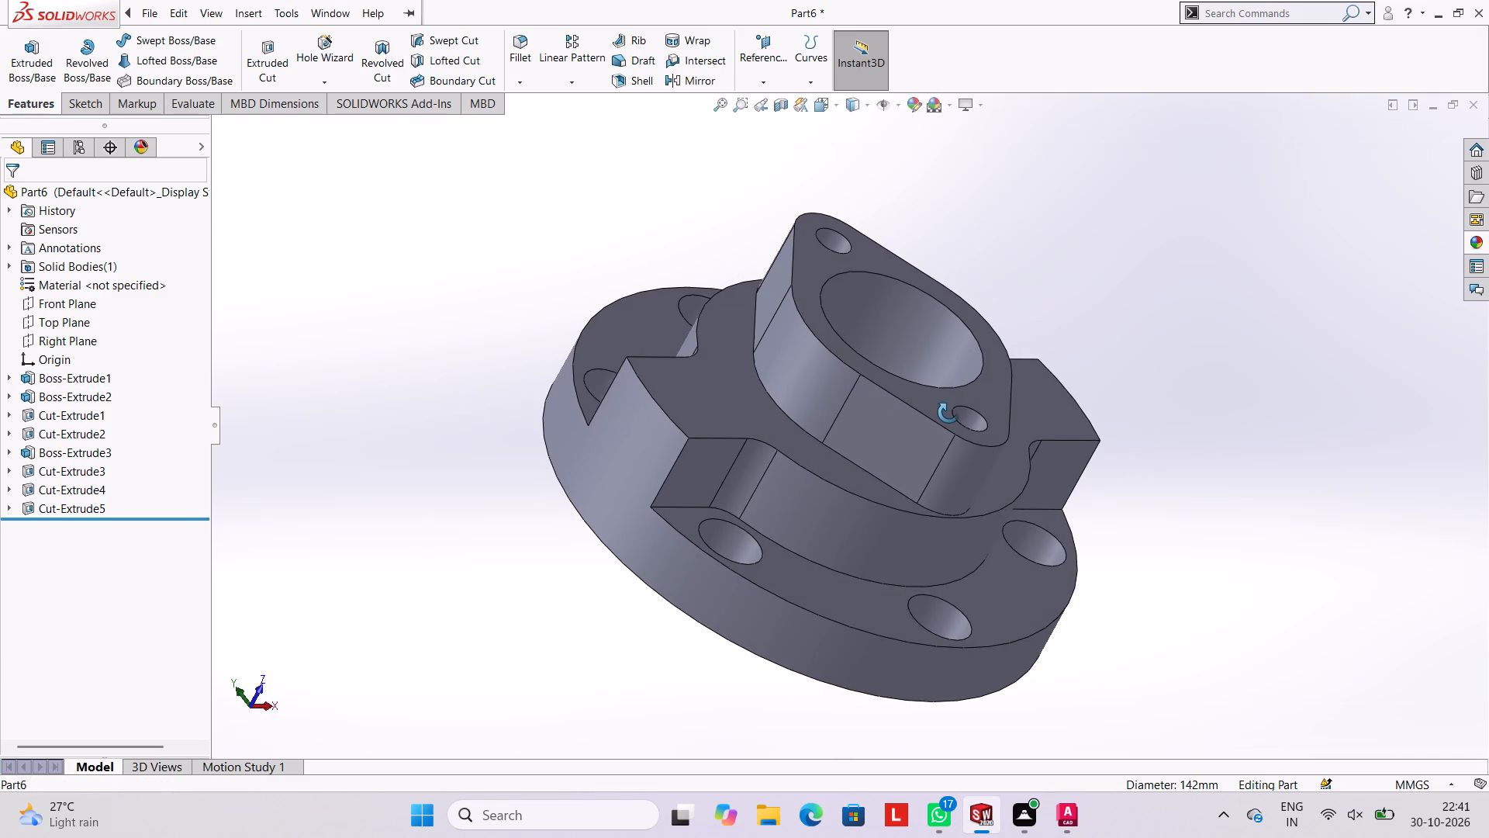
pyautogui.moveTo(948, 413); pyautogui.dragTo(946, 414, button='middle')
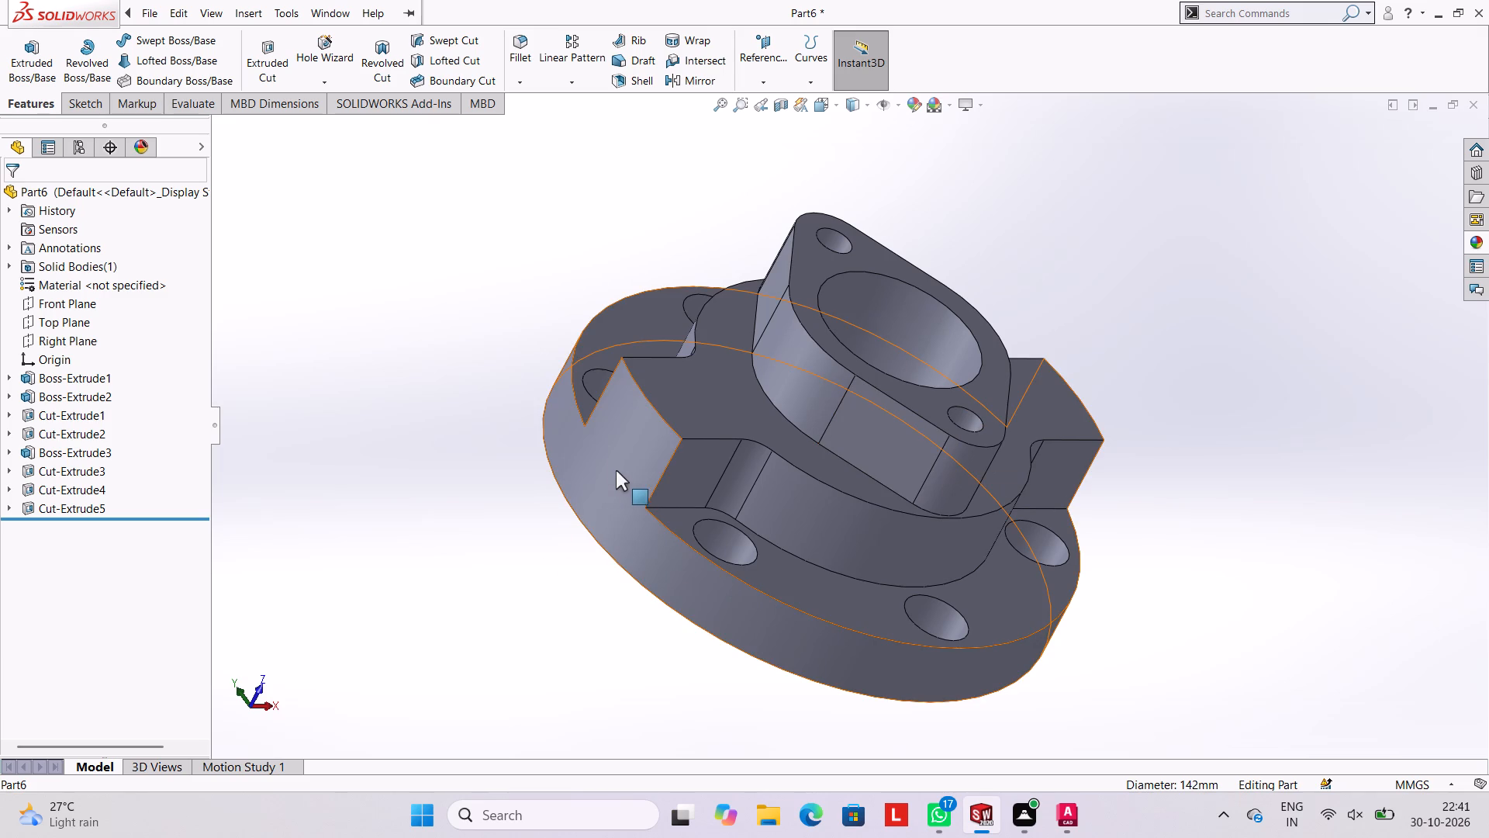
pyautogui.click(609, 459)
pyautogui.press('Escape')
pyautogui.press('Escape')
pyautogui.click(609, 459)
pyautogui.press('Escape')
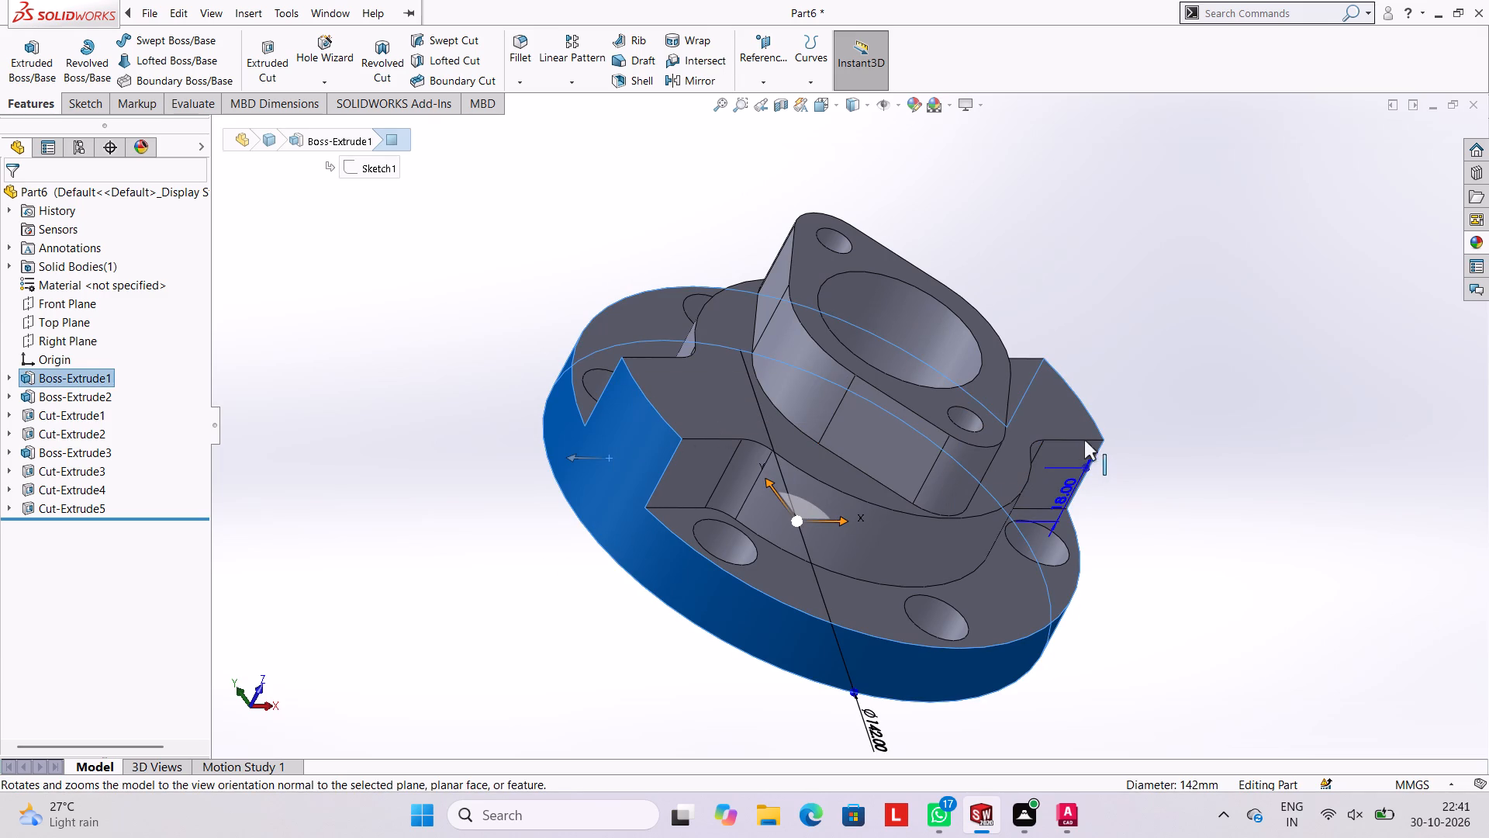
pyautogui.press('Escape')
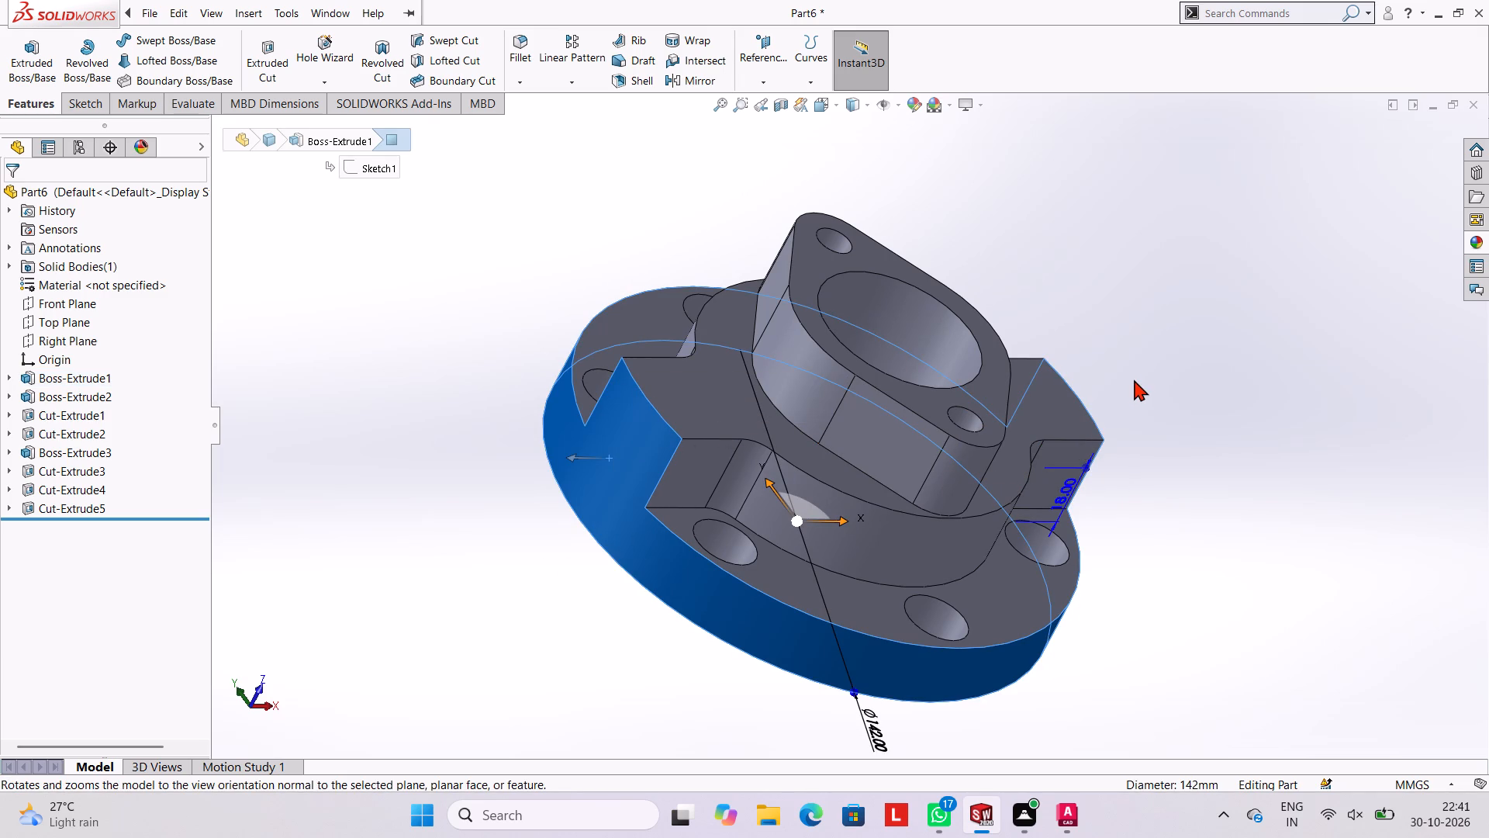
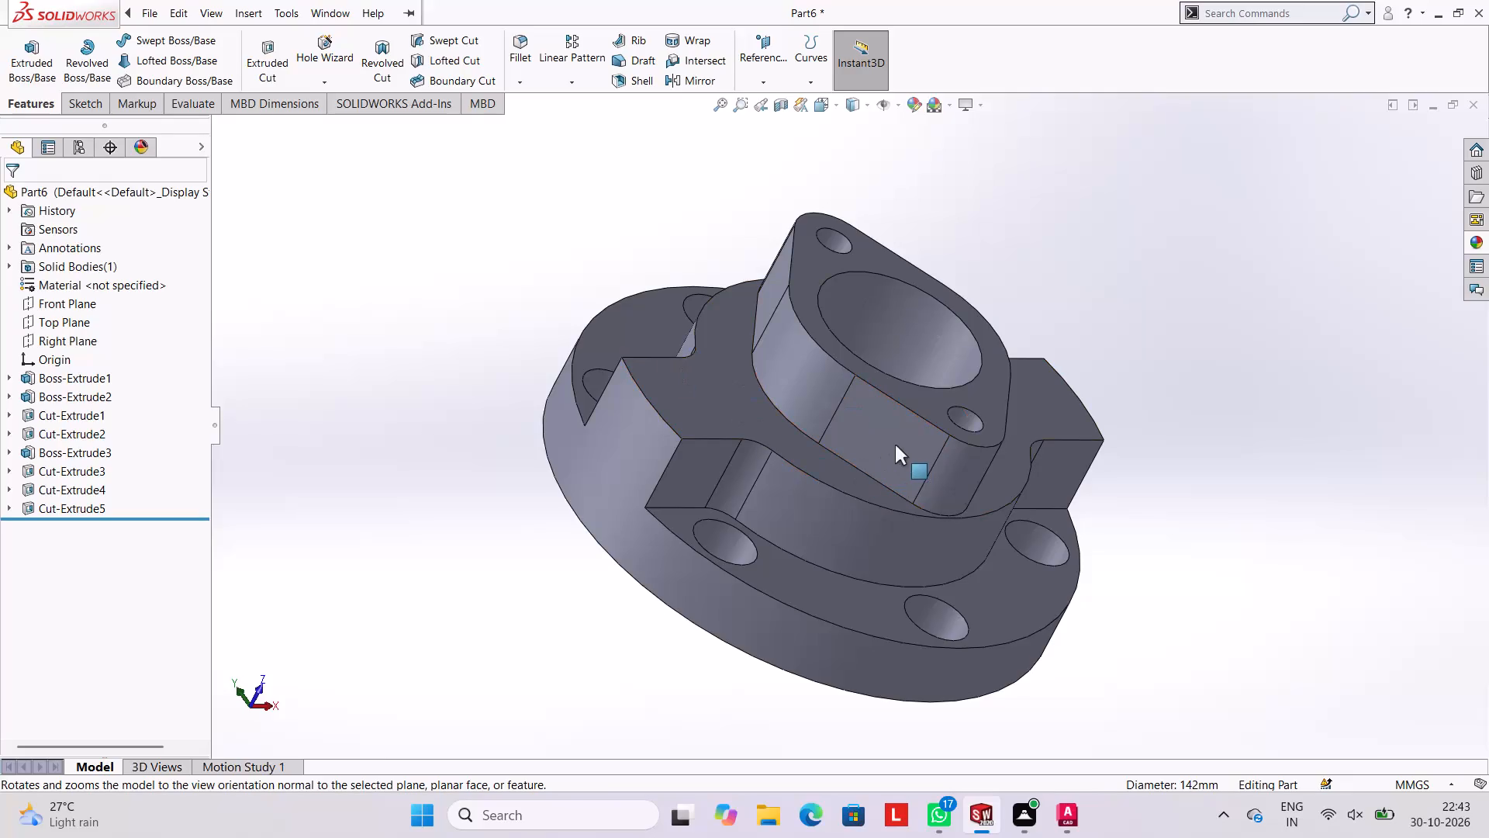
# Start a sketch on the raised boss's flat face around the central boss, viewed face-on.
pyautogui.click(700, 411)
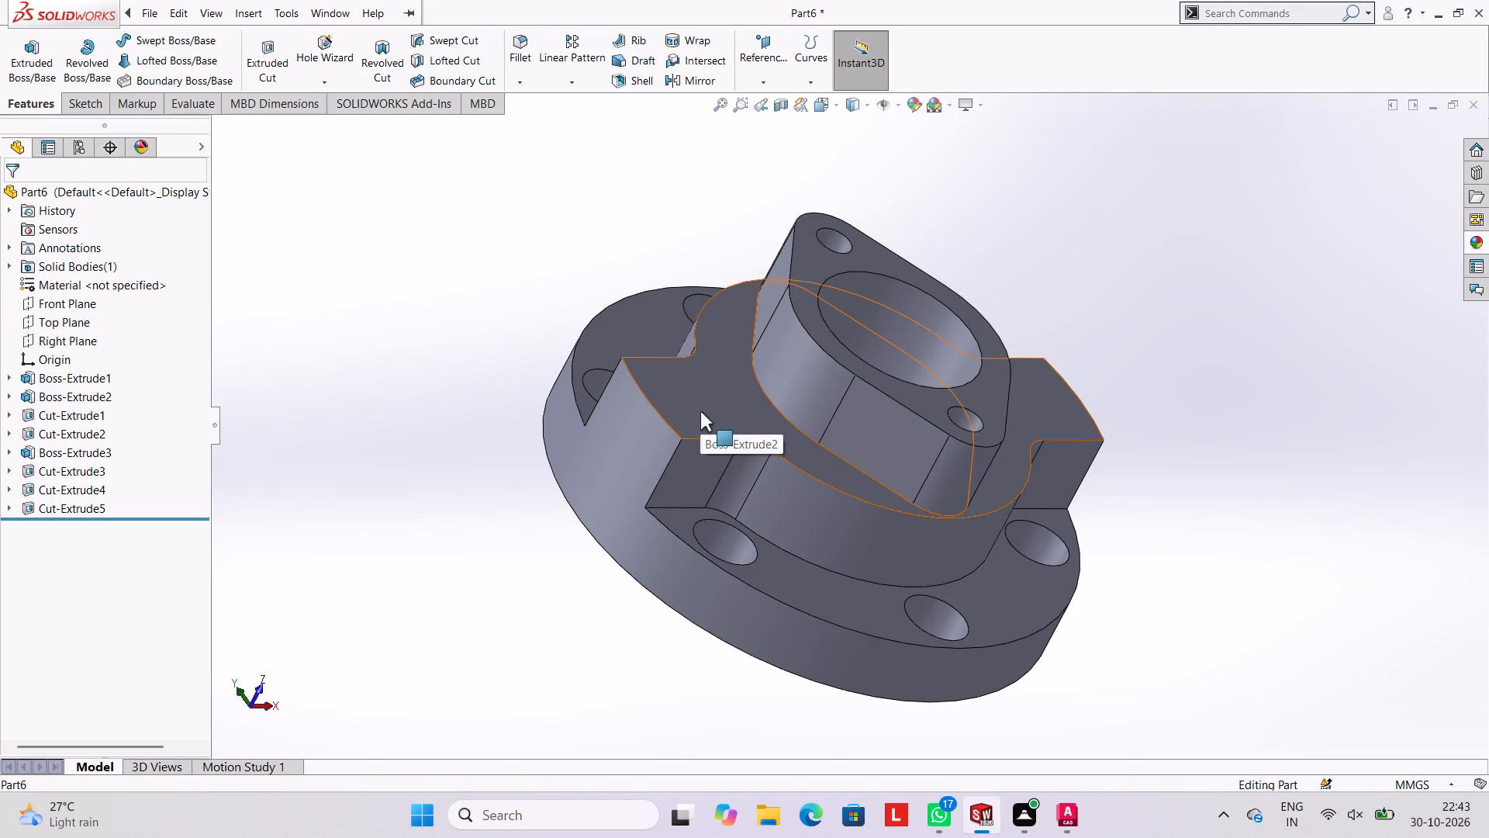
pyautogui.click(768, 364)
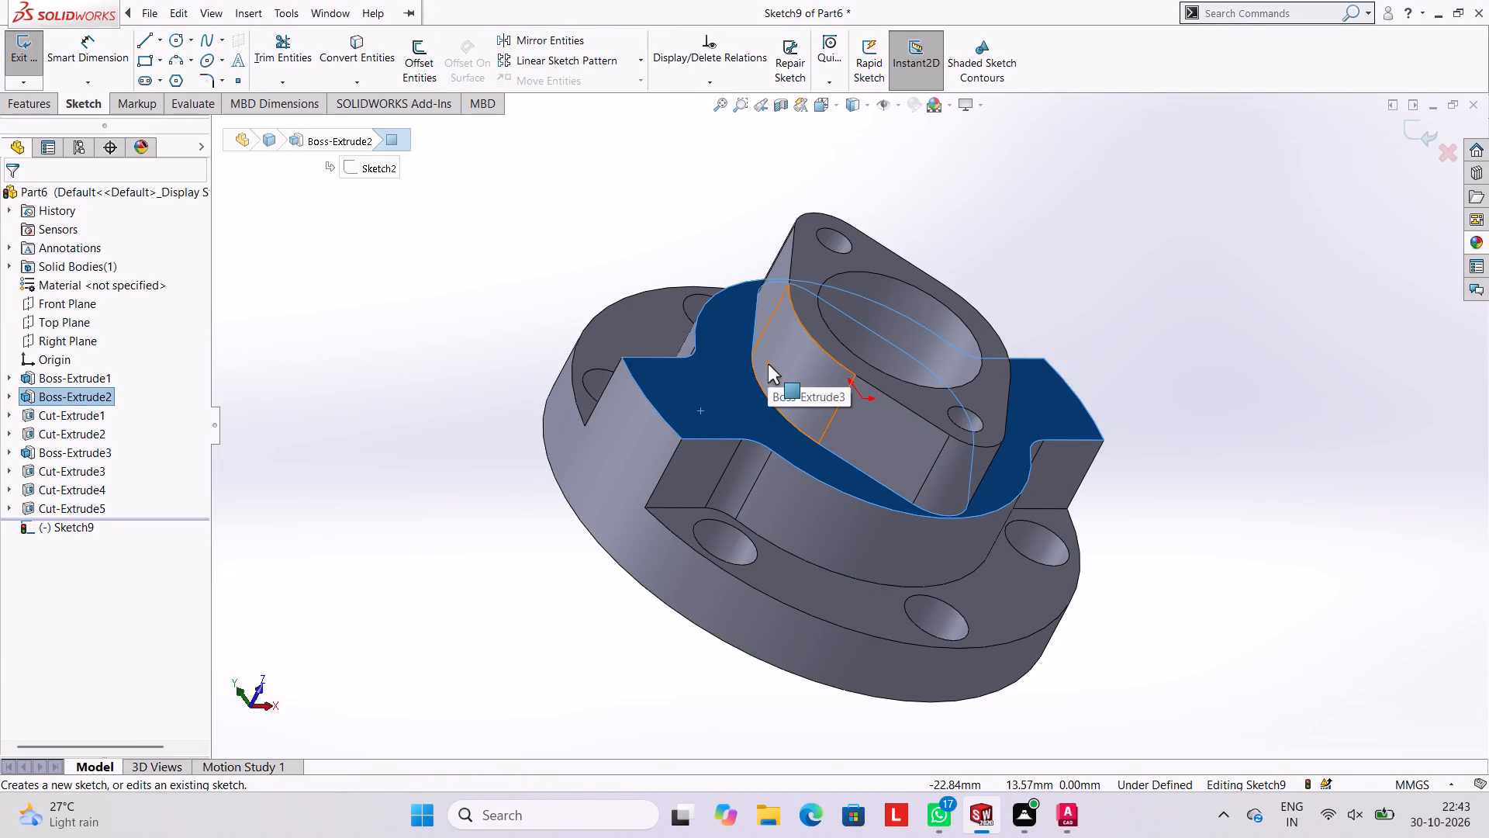
pyautogui.hotkey('ctrl', '8')
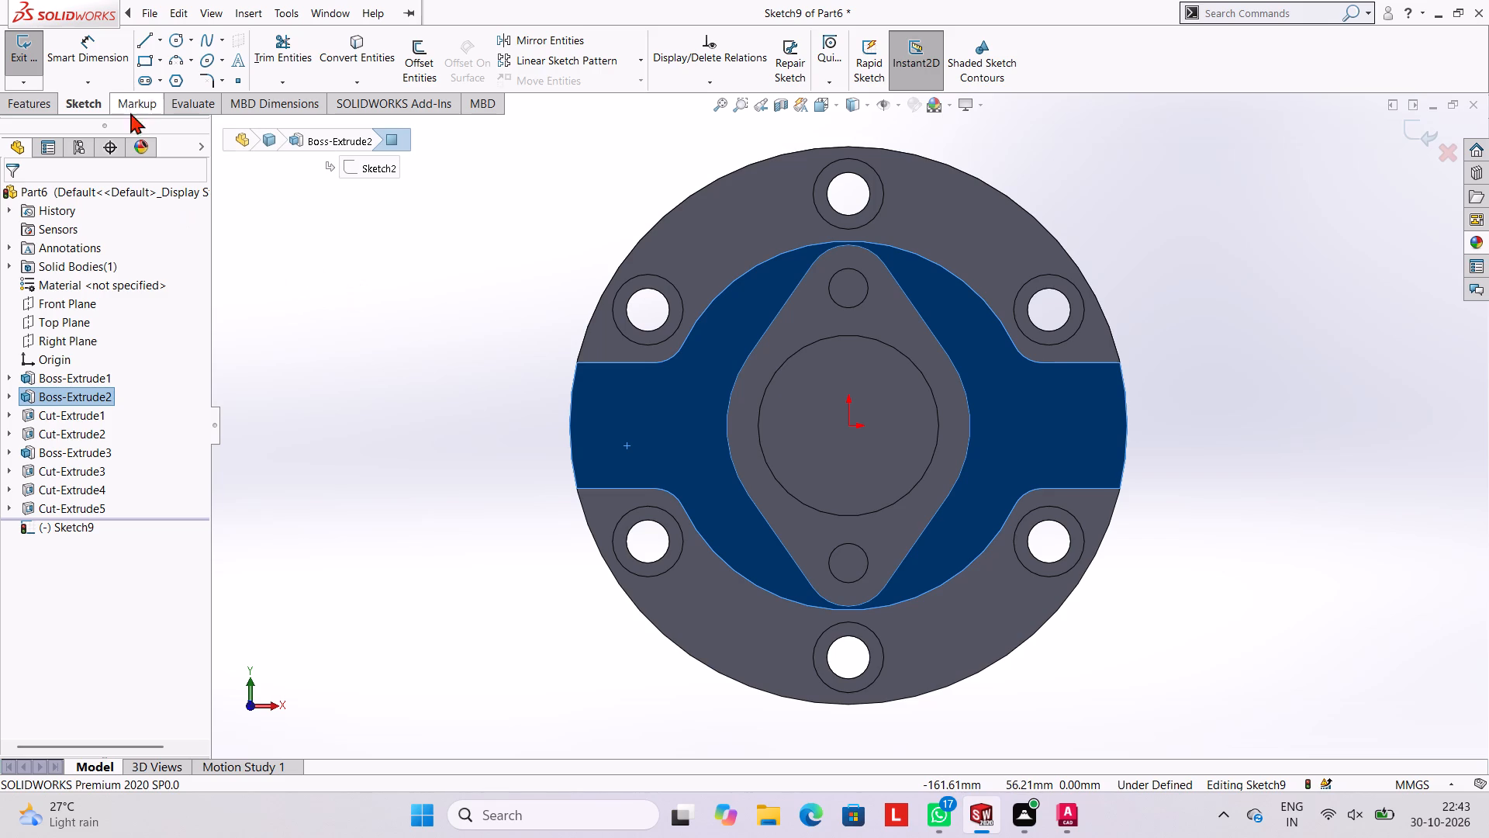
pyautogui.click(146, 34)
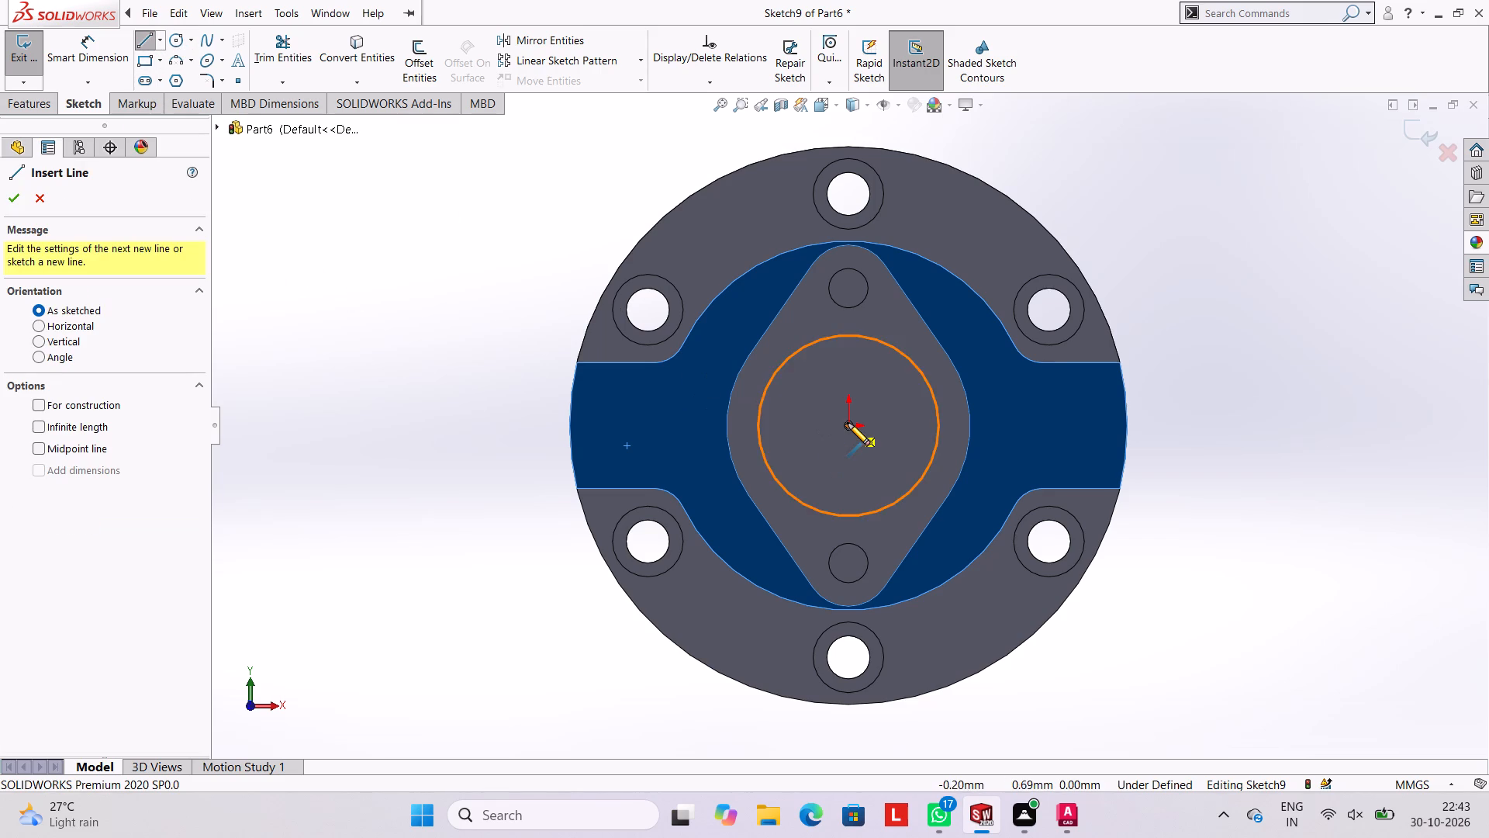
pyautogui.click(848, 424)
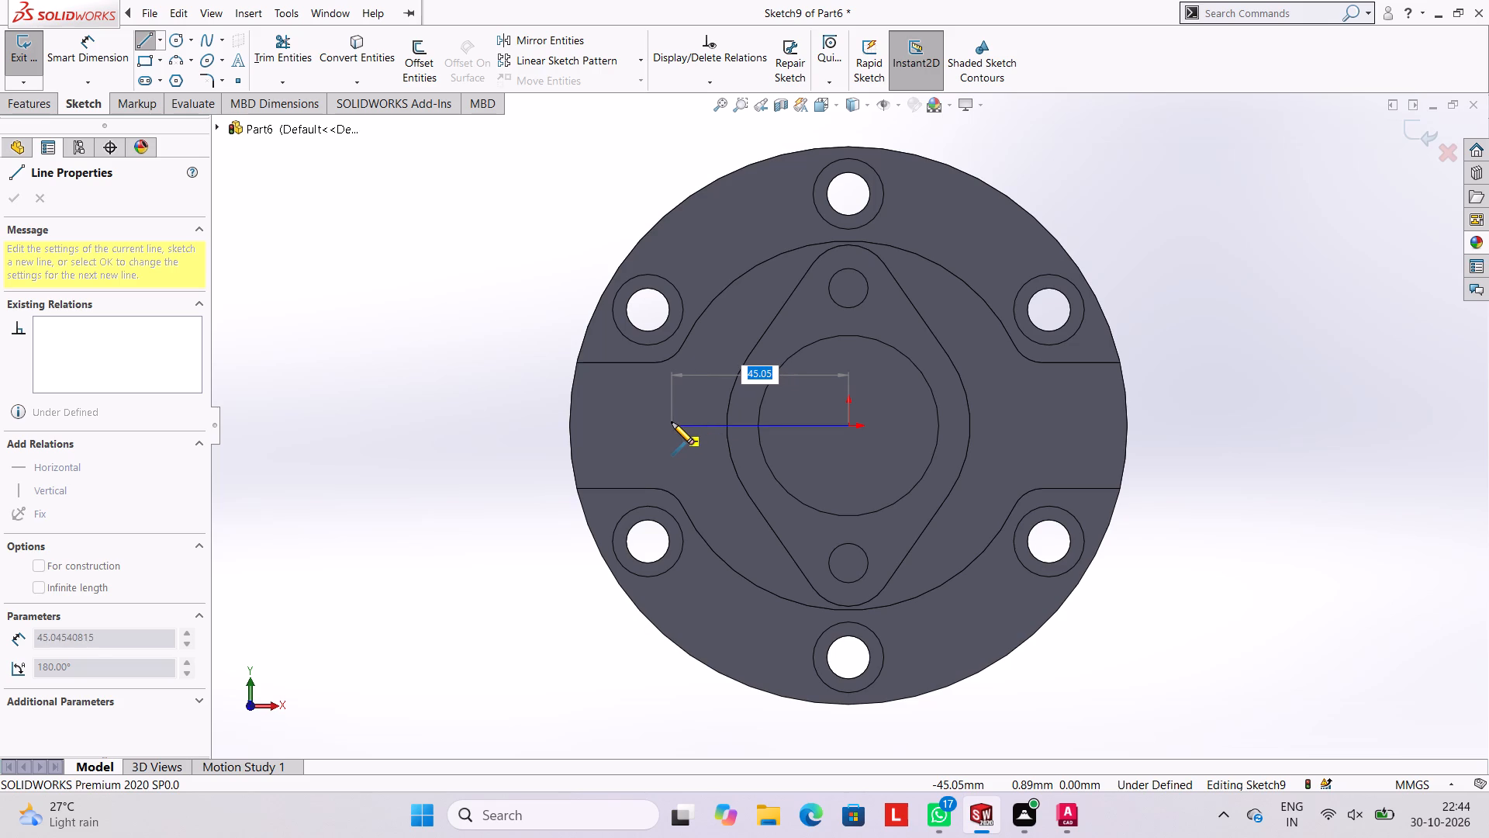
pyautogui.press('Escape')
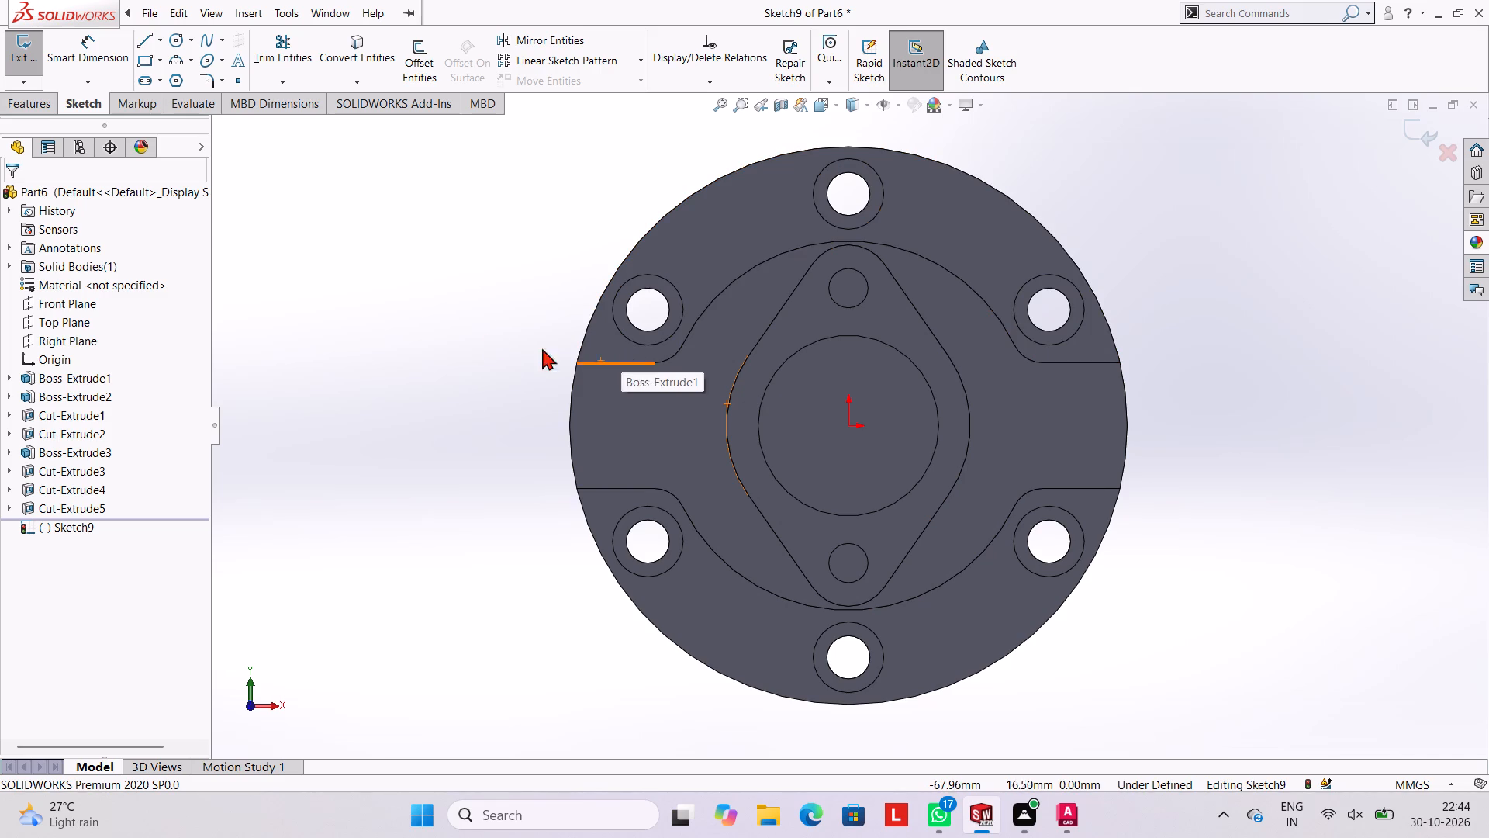
# Sketch a 42 mm horizontal line from the origin towards the negative X side.
pyautogui.click(137, 31)
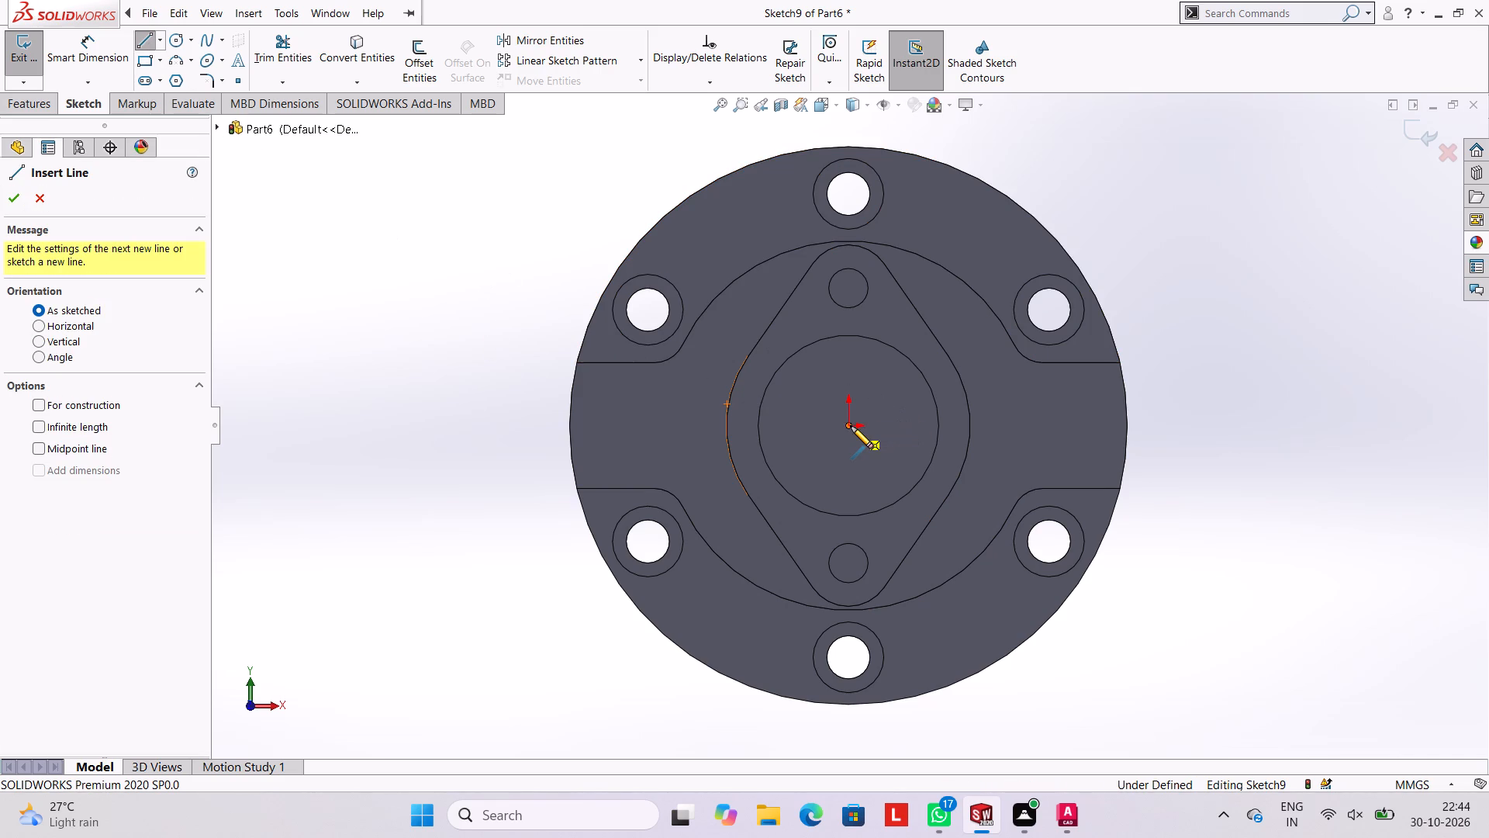
pyautogui.click(844, 428)
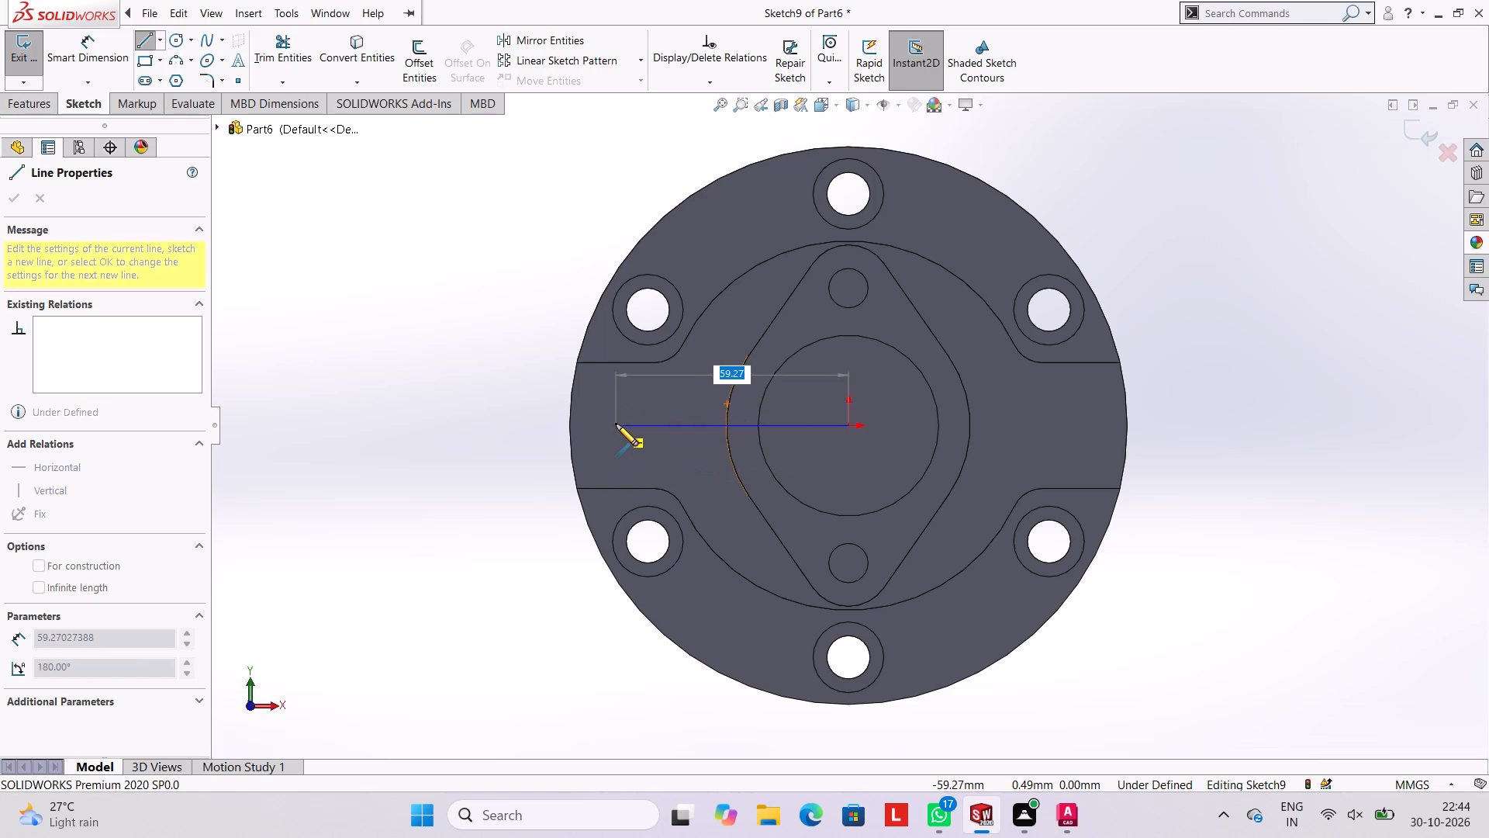
pyautogui.write('42')
pyautogui.press('Return')
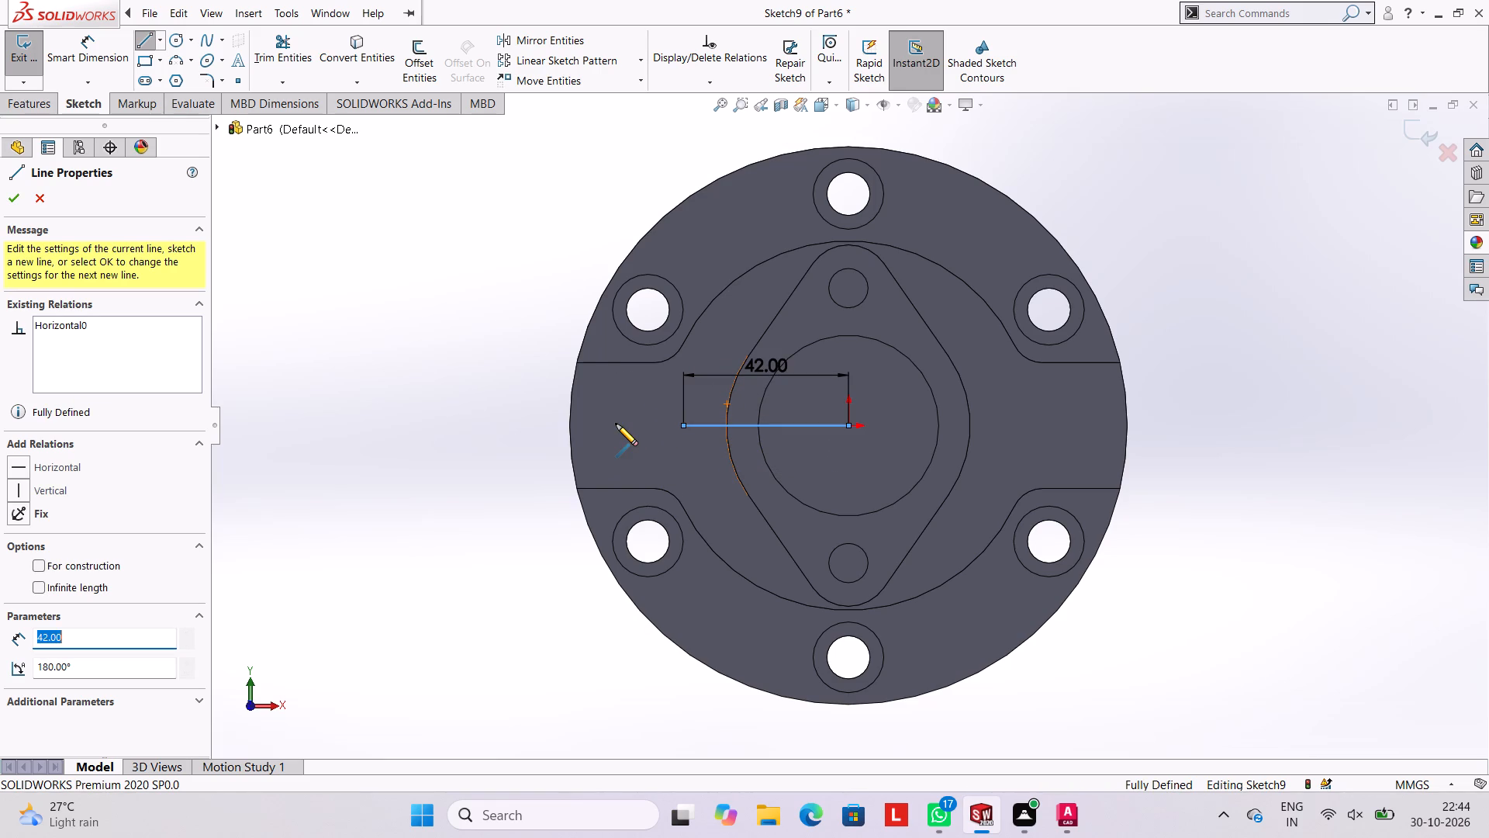
pyautogui.press('Escape')
pyautogui.press('Escape')
pyautogui.press('Escape')
# Sketch a second 42 mm horizontal line from the origin towards the positive X side.
pyautogui.click(140, 36)
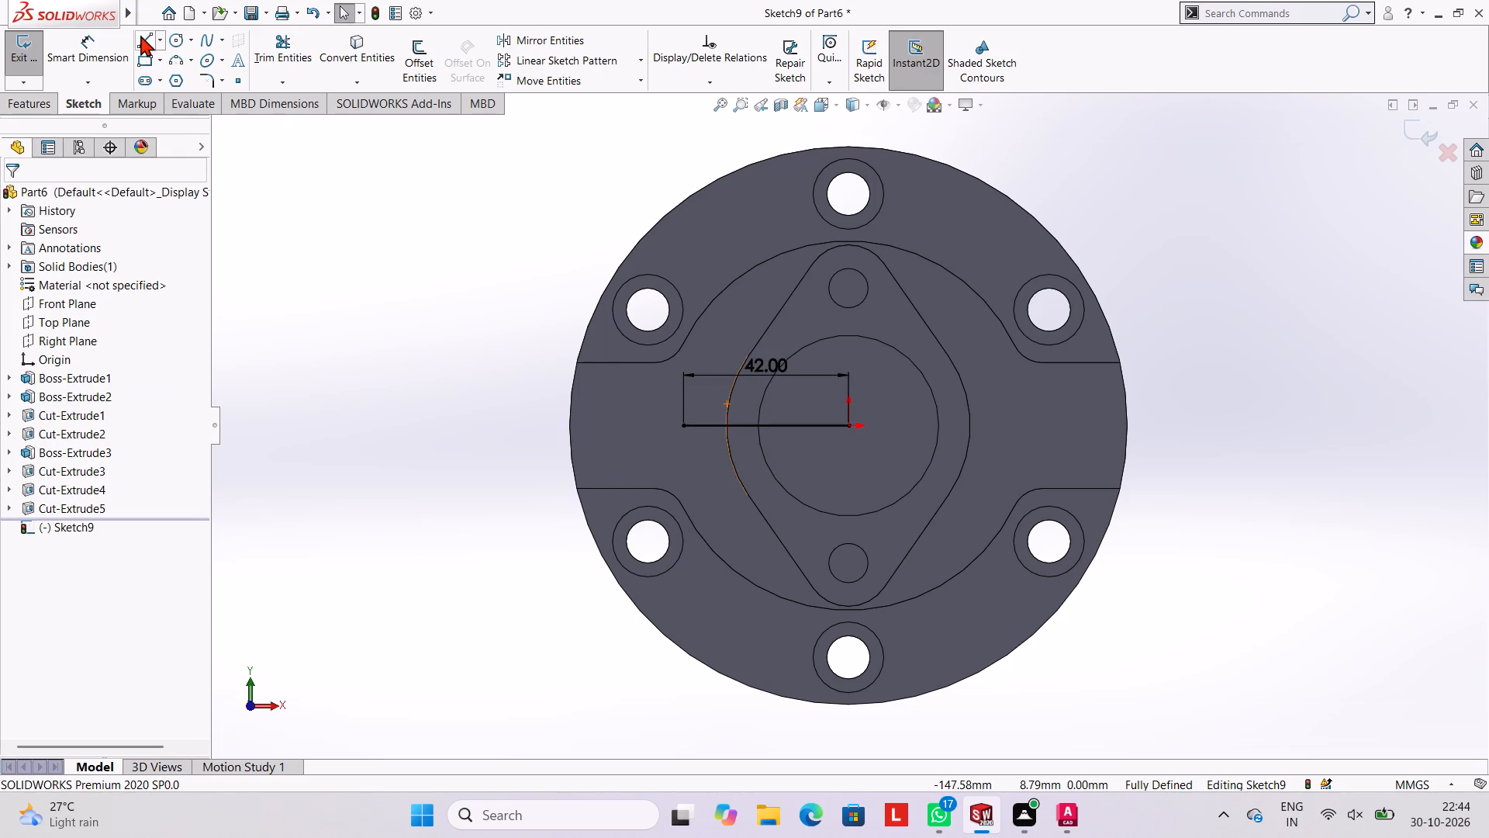
pyautogui.click(849, 424)
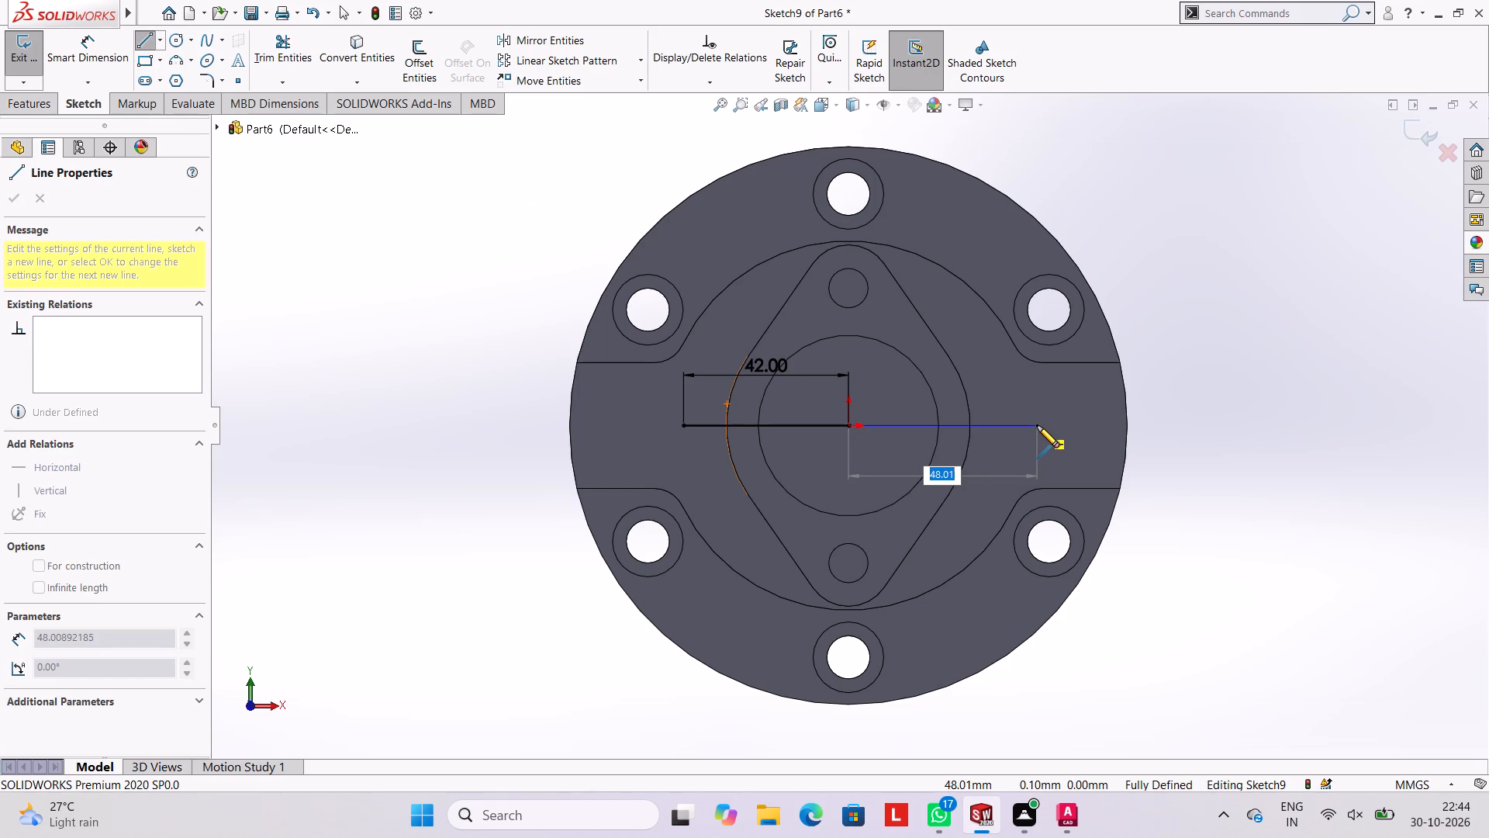
pyautogui.press('4')
pyautogui.press('2')
pyautogui.press('Return')
pyautogui.press('Escape')
pyautogui.press('Escape')
pyautogui.press('Escape')
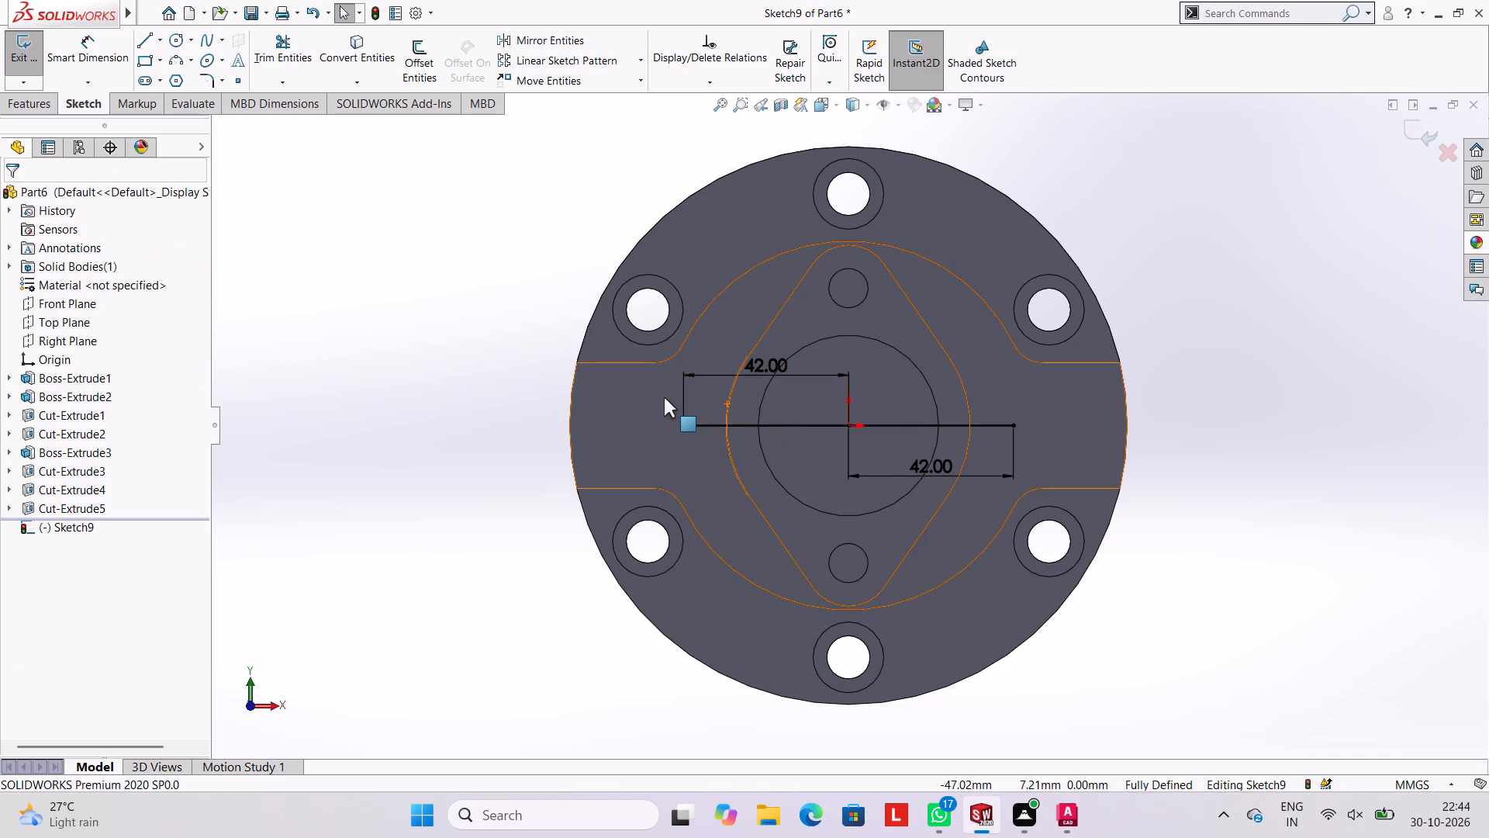
# Sketch a 5 mm diameter circle centred on the outer end of the line on the negative X side.
pyautogui.click(178, 43)
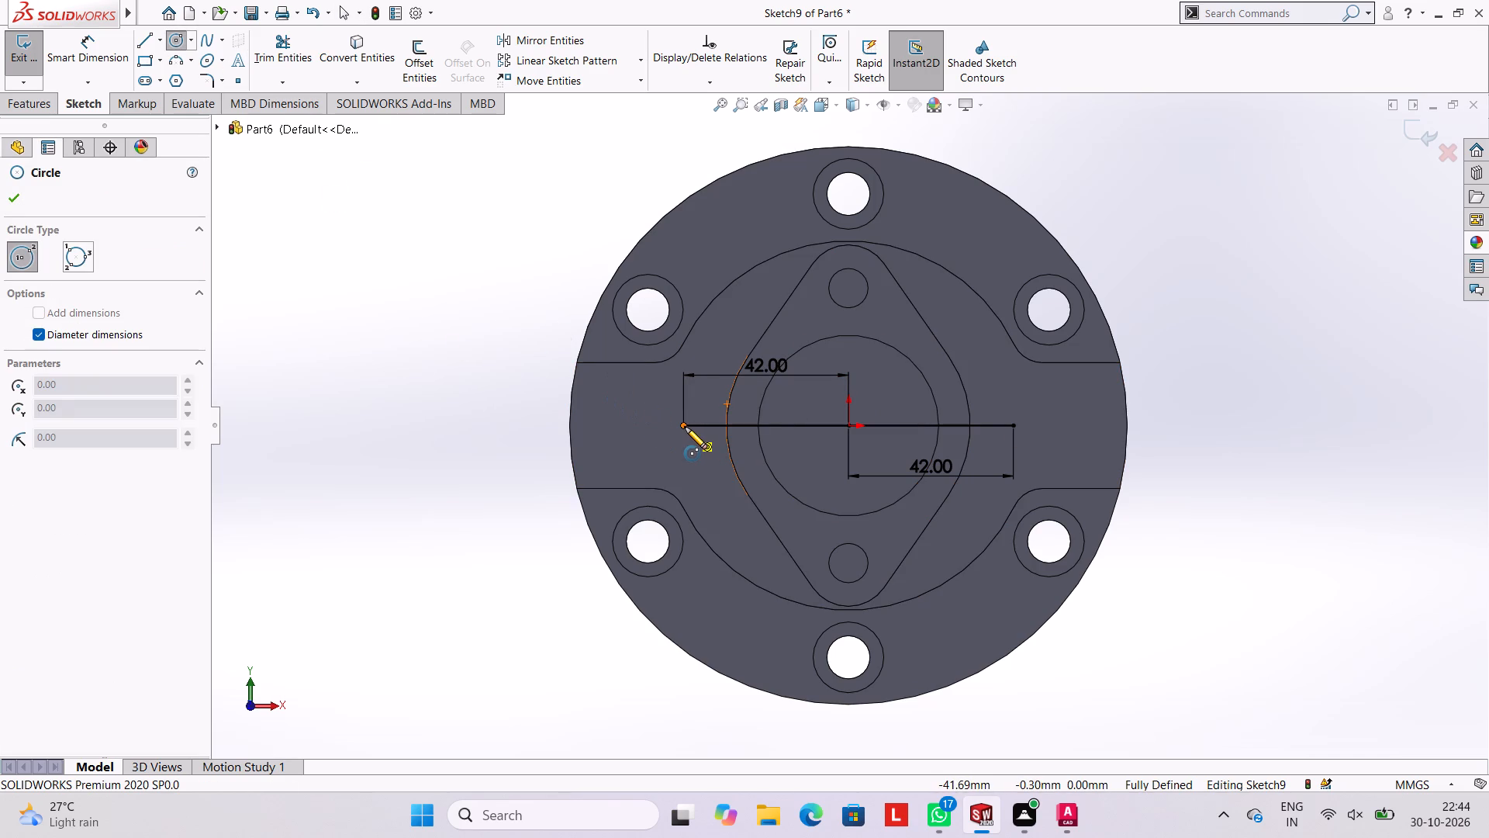
pyautogui.click(685, 427)
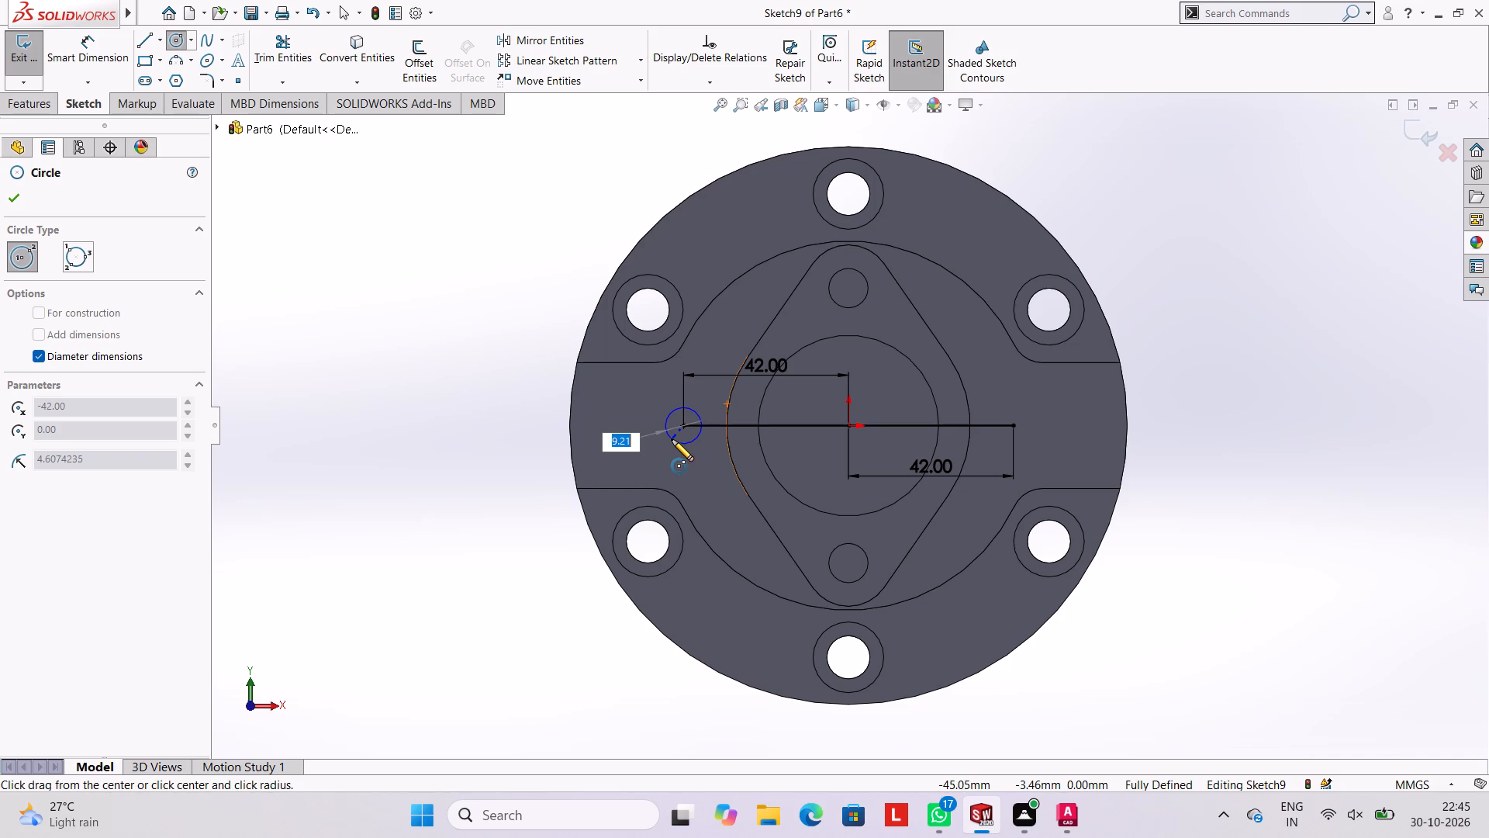
pyautogui.press('5')
pyautogui.press('Return')
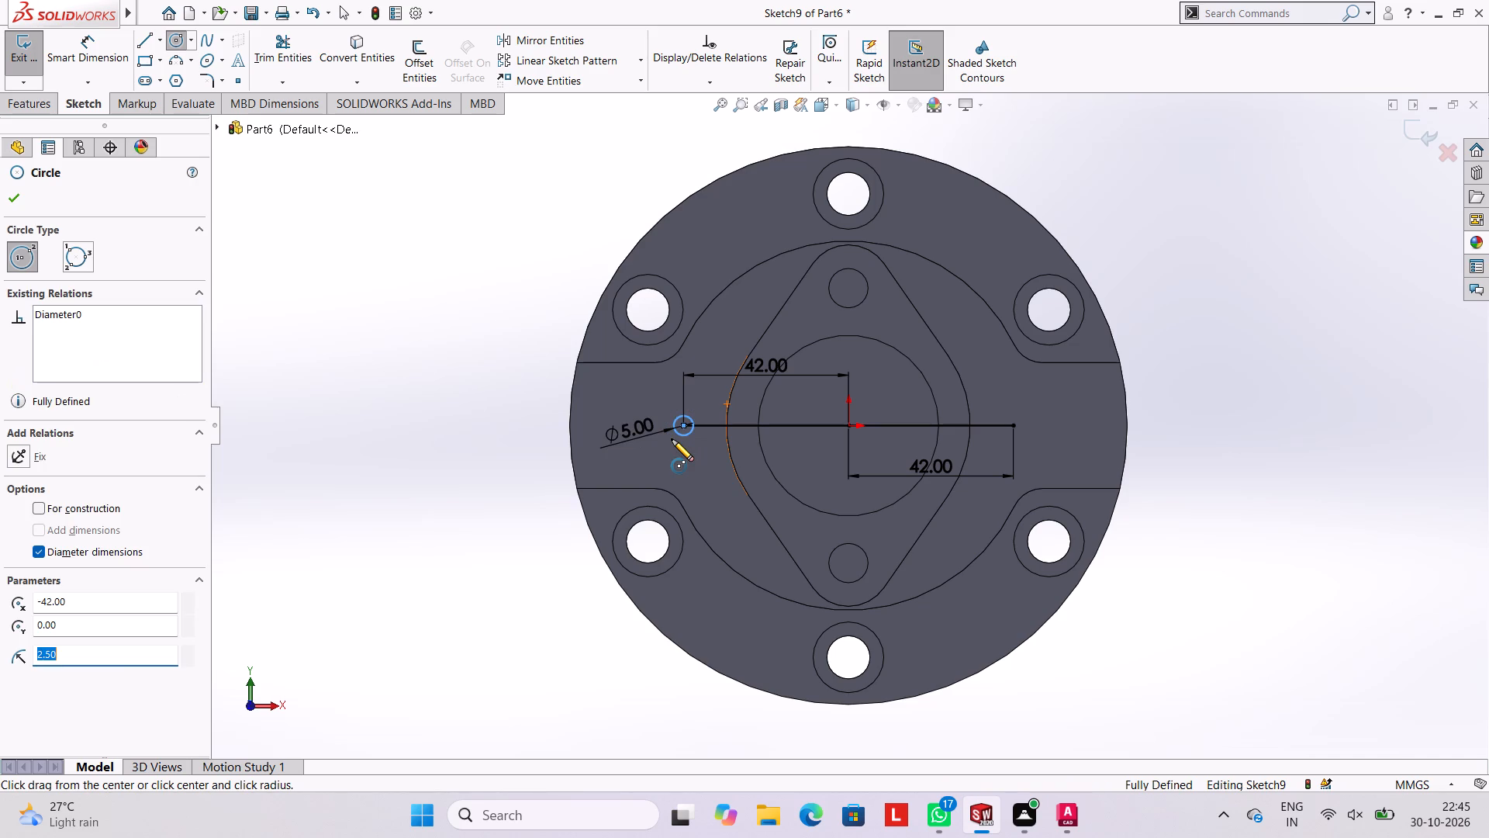
pyautogui.press('Escape')
pyautogui.press('Escape')
pyautogui.press('Escape')
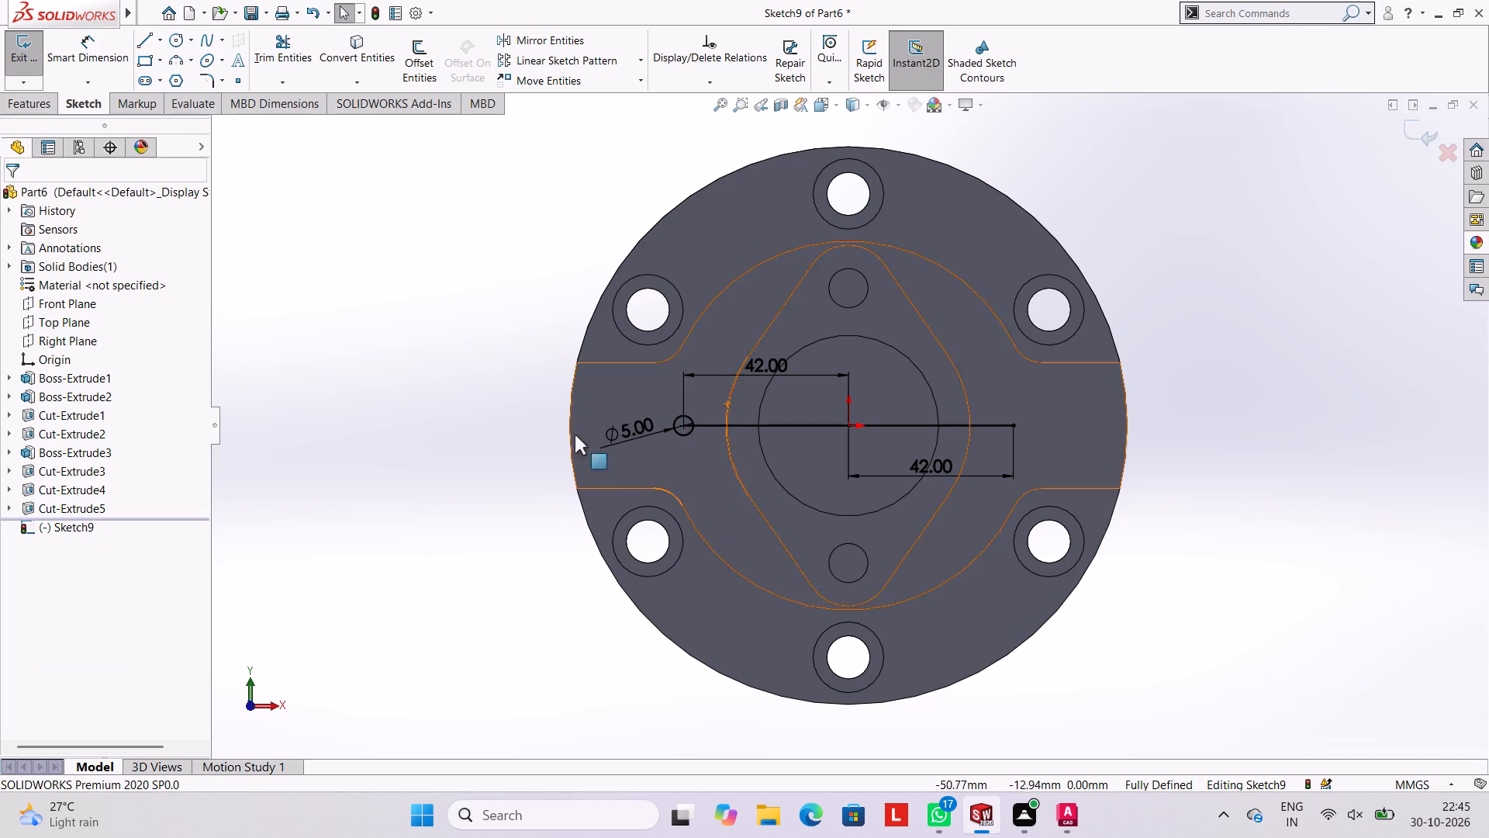
# Sketch a 5 mm diameter circle centred on the outer end of the line on the positive X side.
pyautogui.click(176, 38)
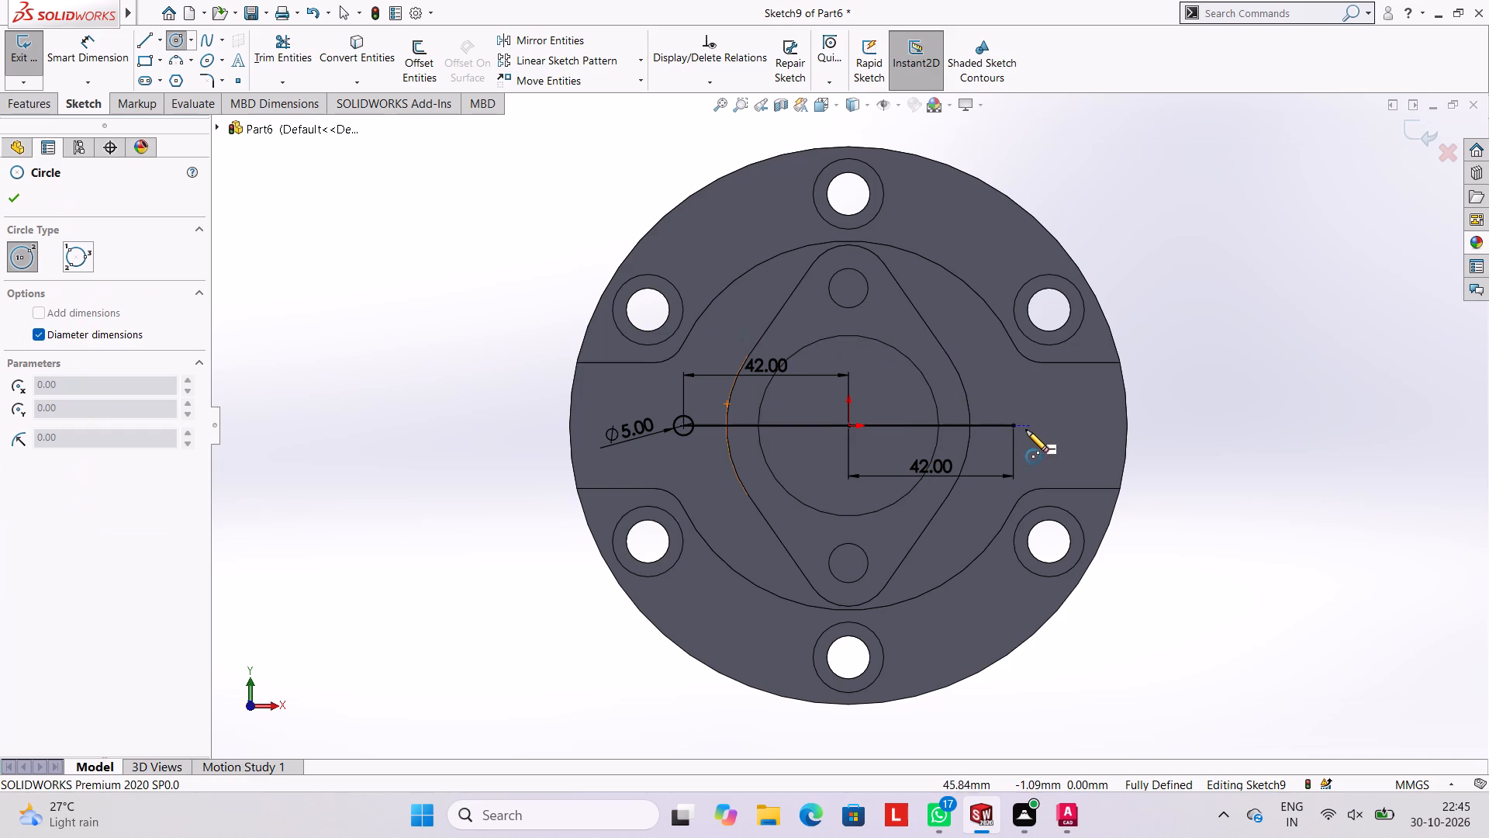
pyautogui.click(1014, 425)
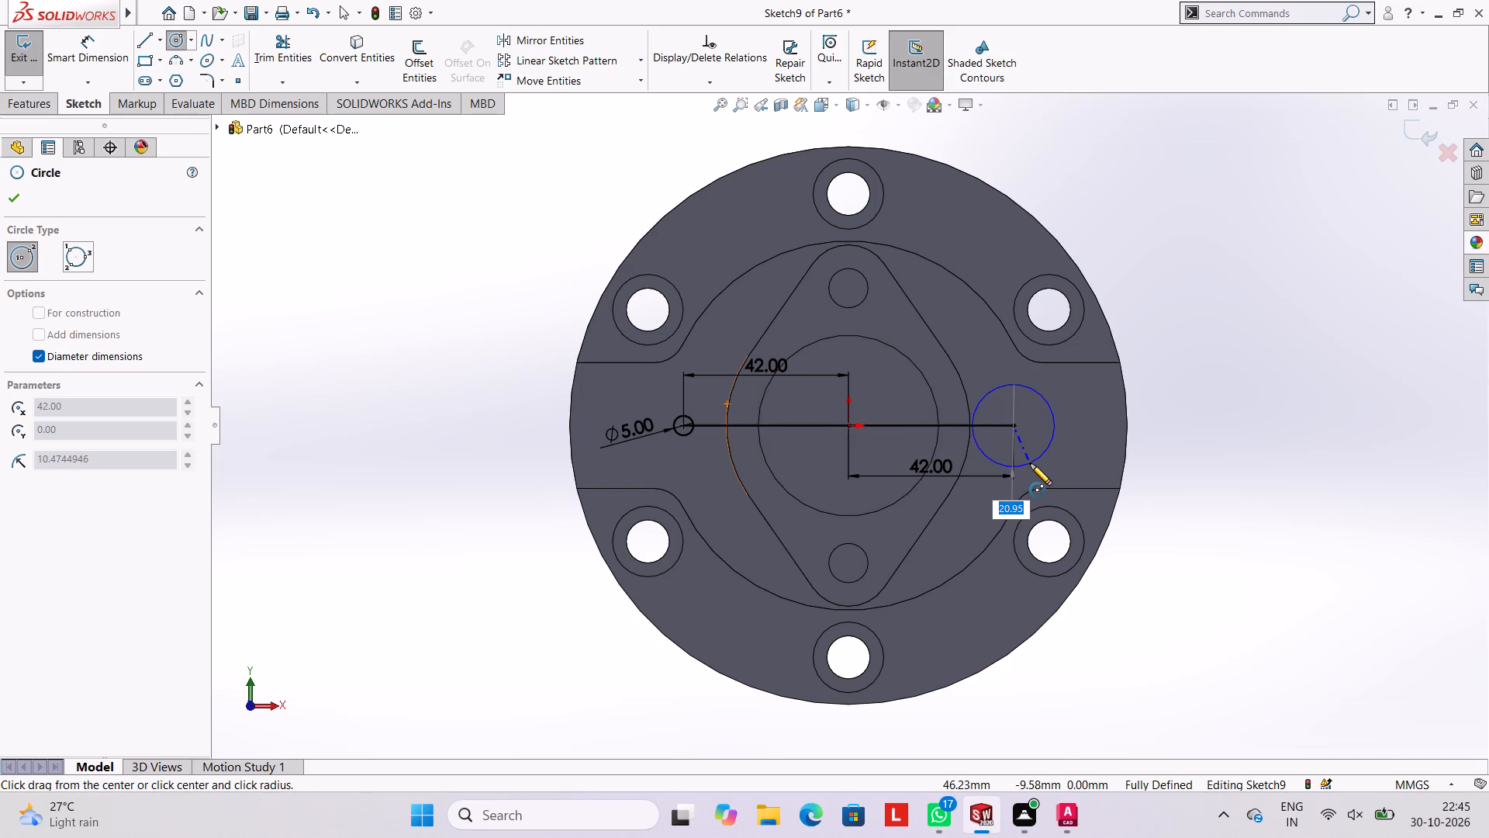
pyautogui.press('5')
pyautogui.press('Return')
pyautogui.press('Escape')
pyautogui.press('Escape')
pyautogui.press('Escape')
pyautogui.press('Escape')
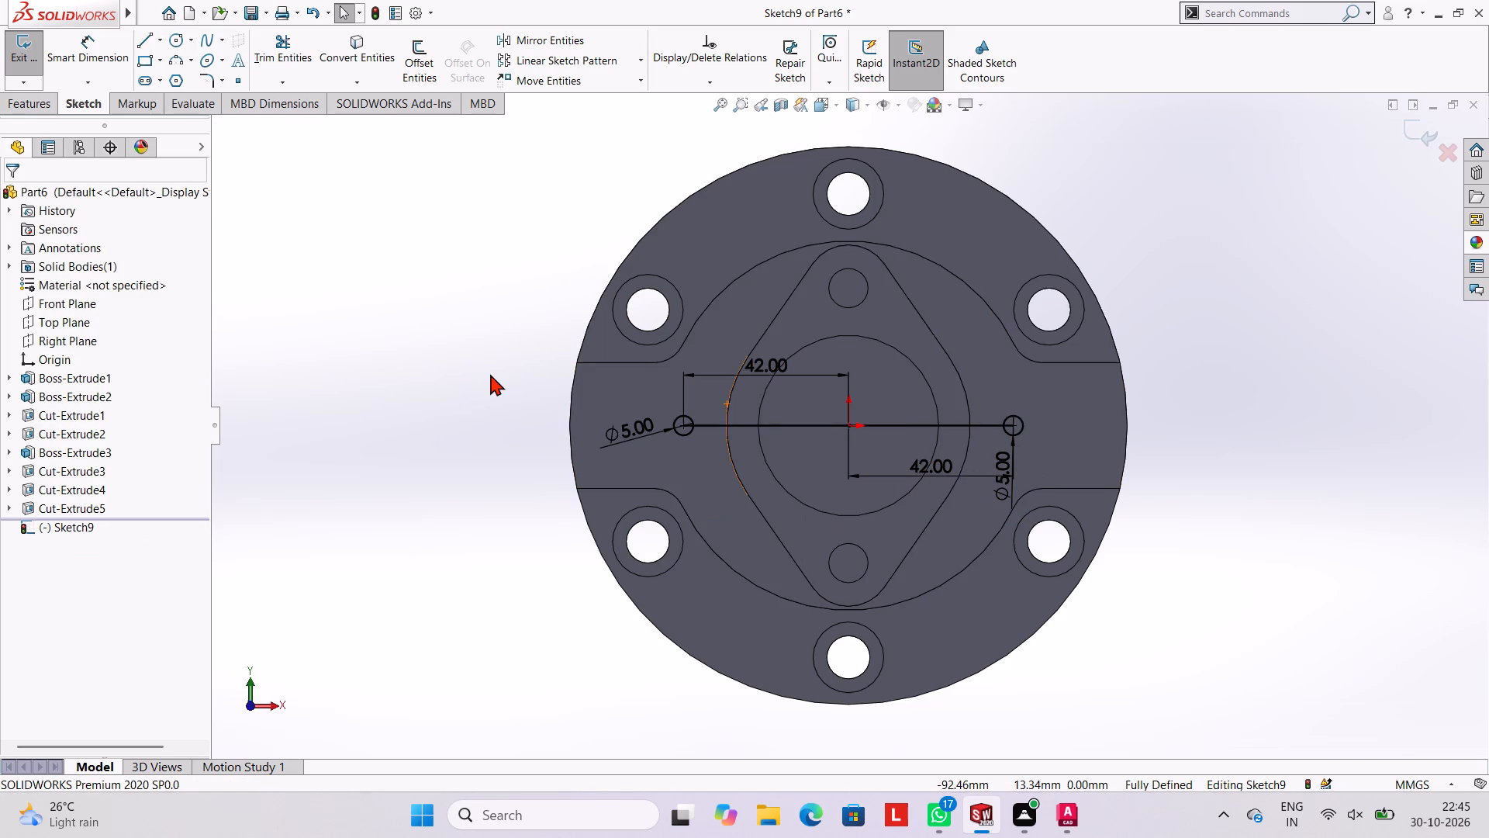
# Cut-extrude the full regions of both 5 mm circles to a blind depth of 18 mm.
pyautogui.click(50, 106)
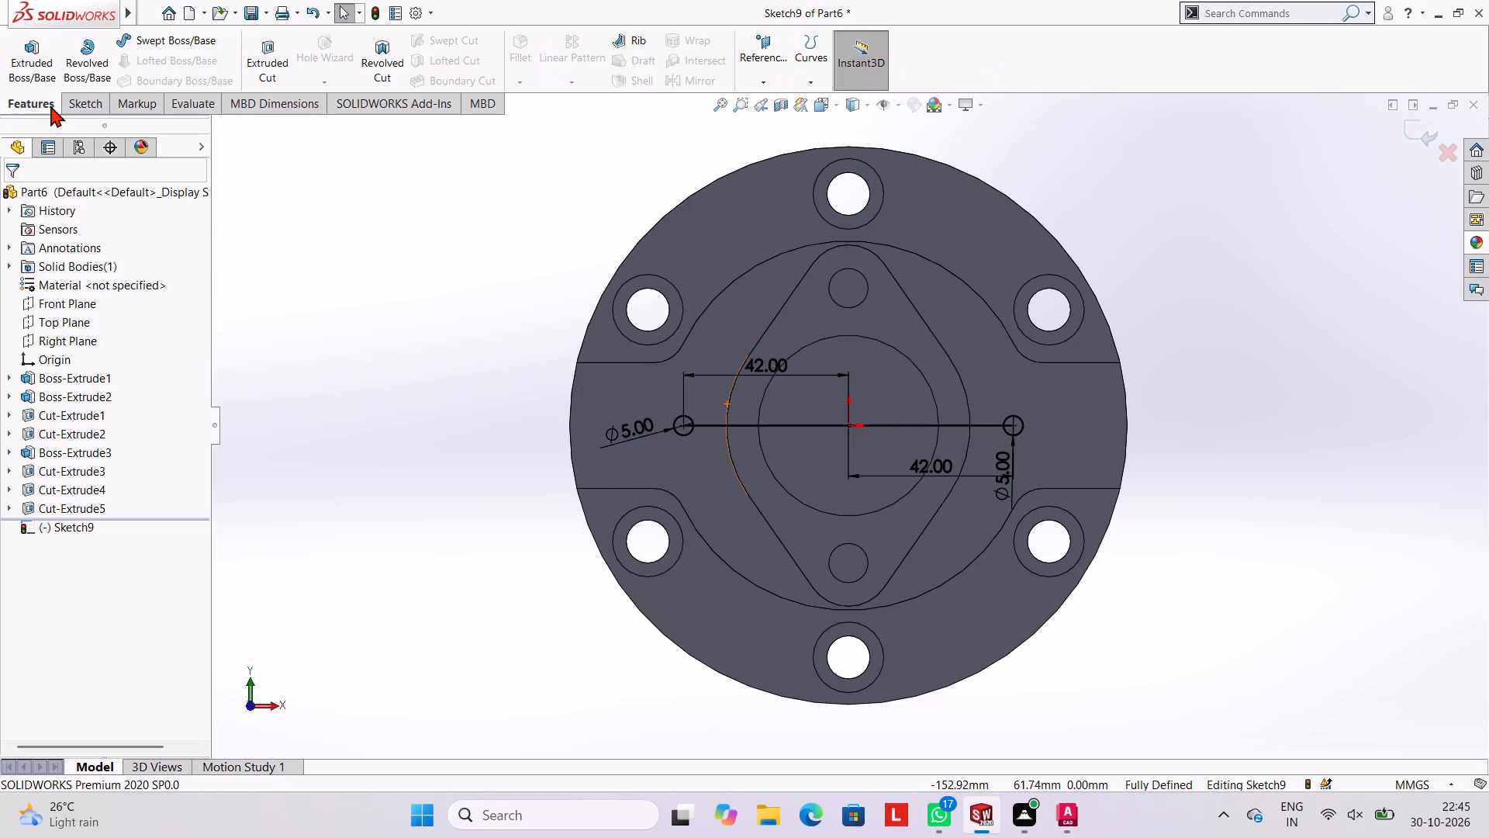
pyautogui.click(289, 57)
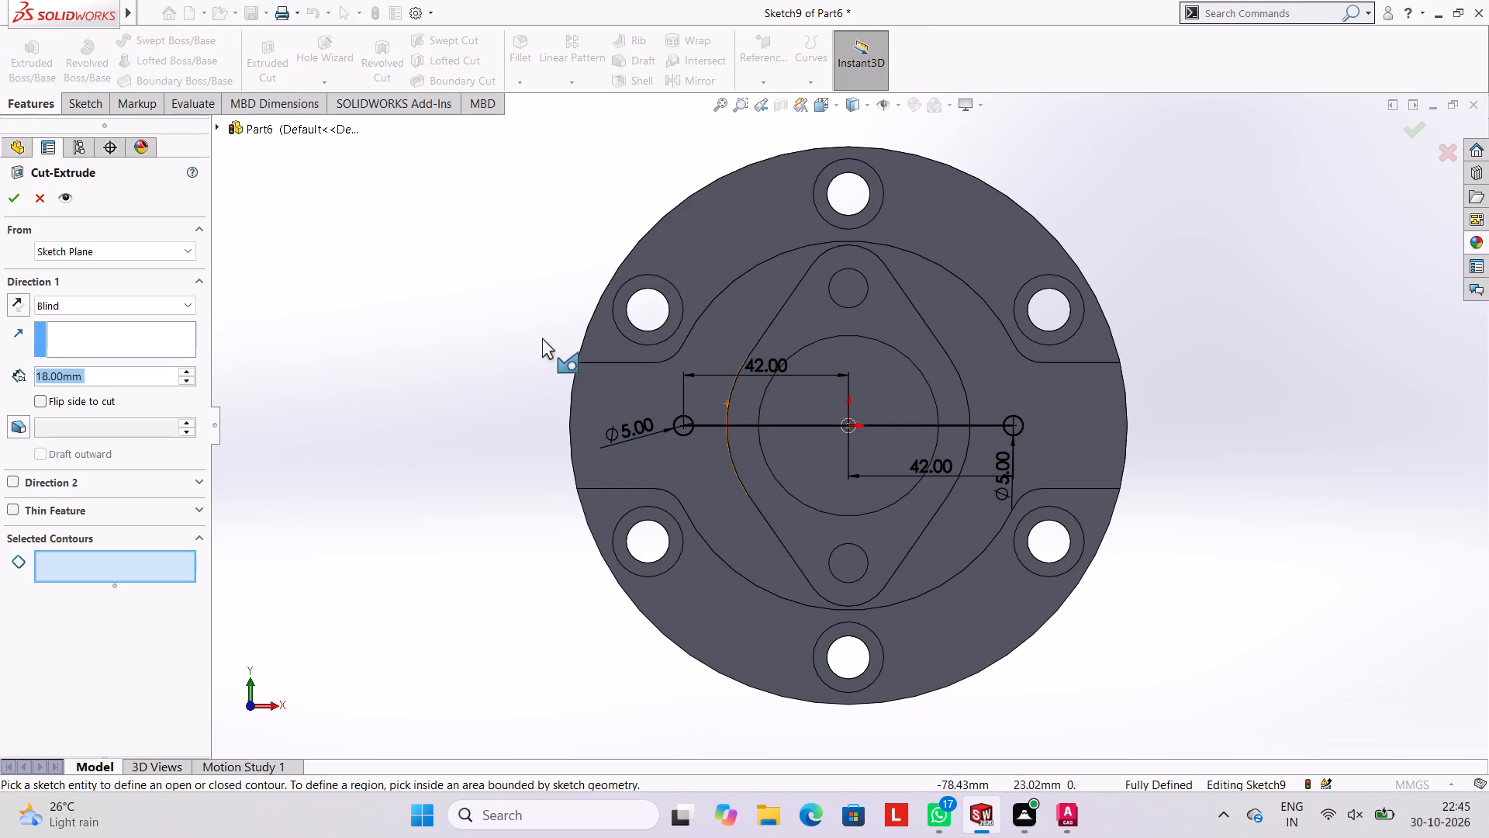
pyautogui.scroll(-6, 700, 435)
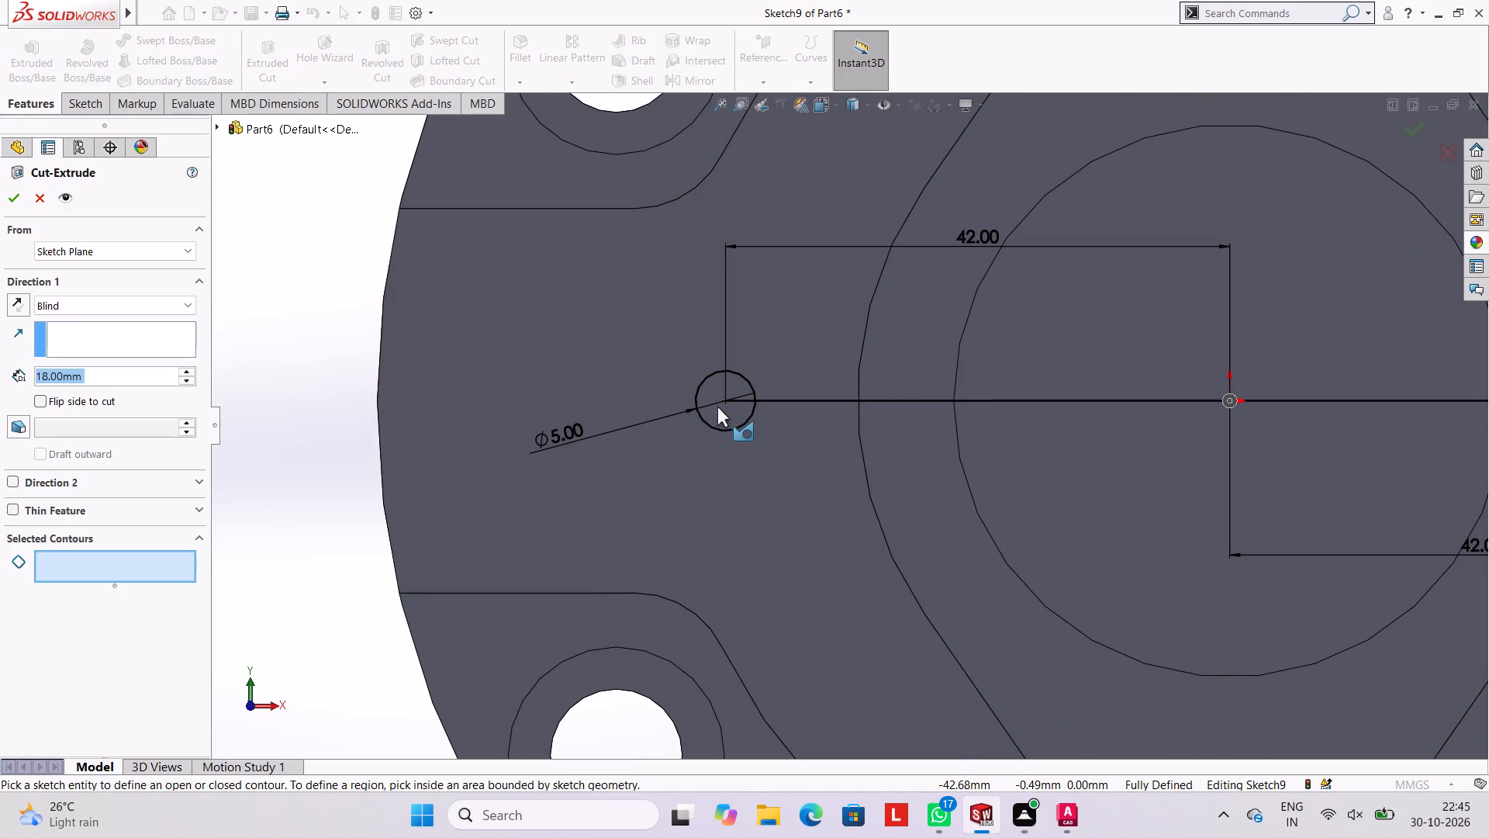
pyautogui.click(719, 406)
pyautogui.scroll(4, 941, 463)
pyautogui.scroll(-2, 1168, 439)
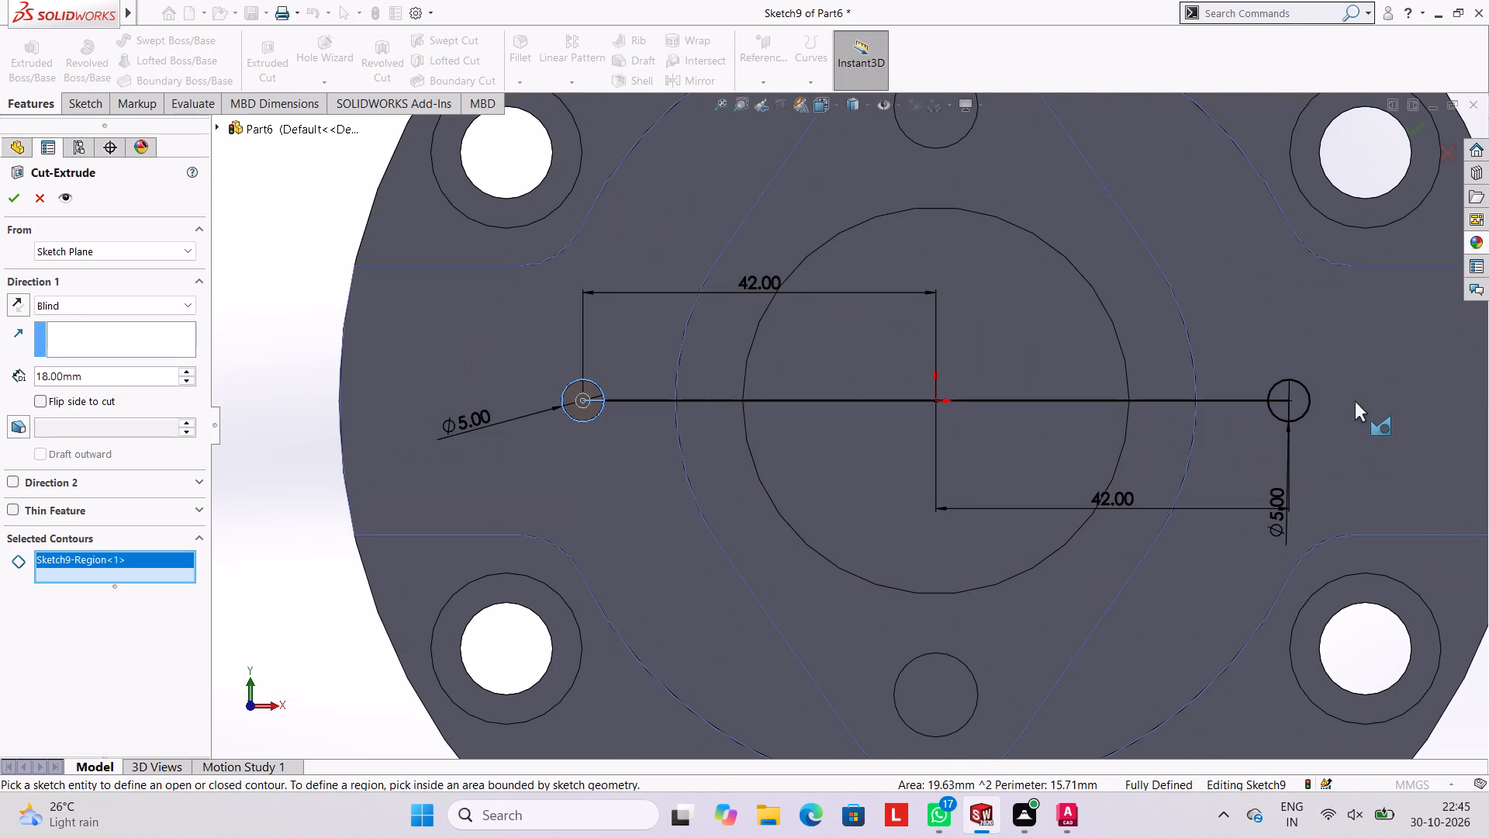
pyautogui.click(1301, 400)
pyautogui.scroll(3, 1159, 499)
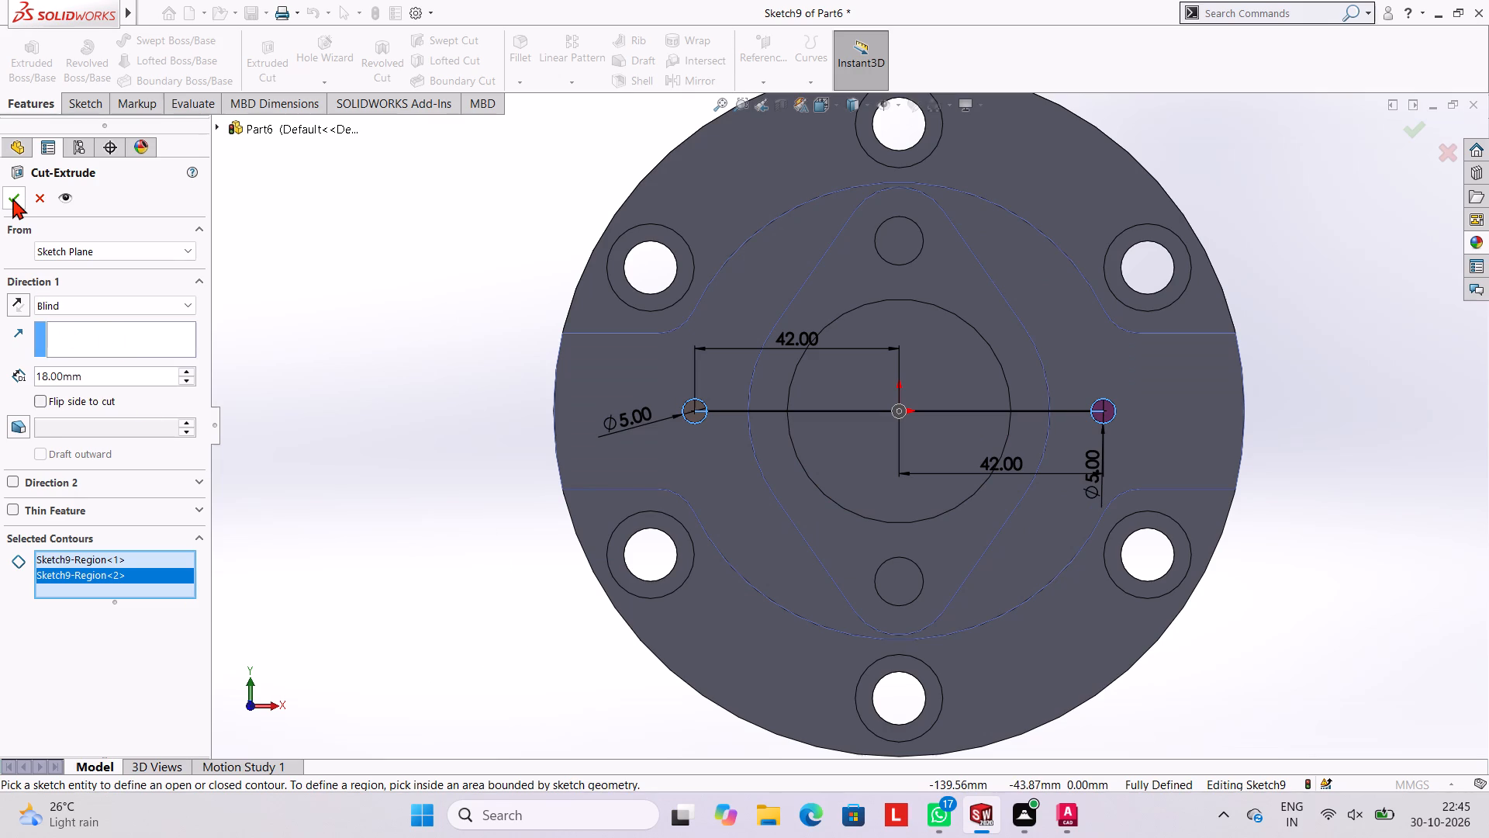
pyautogui.click(116, 383)
pyautogui.press('Return')
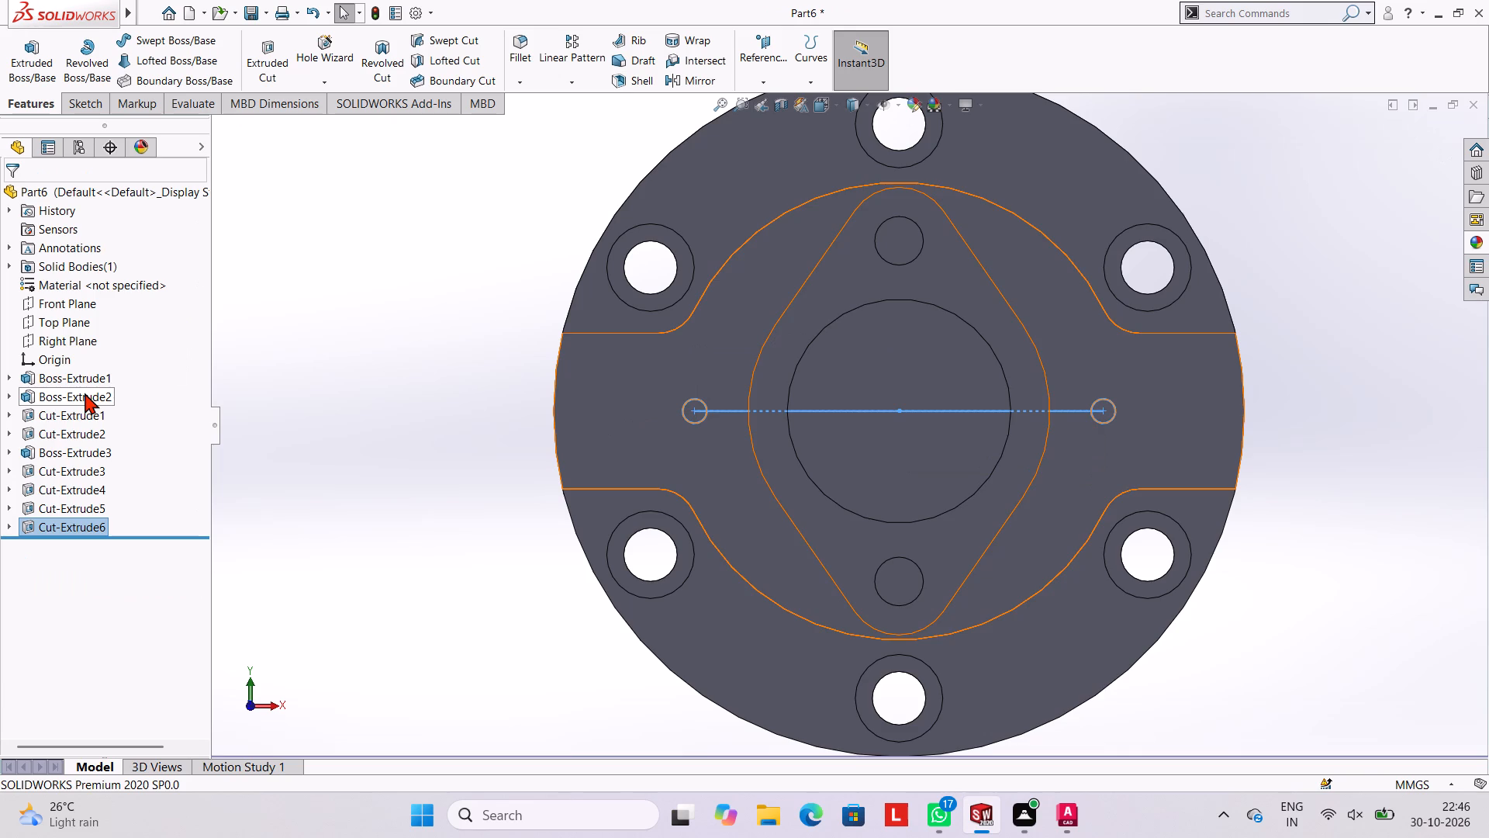
pyautogui.click(510, 316)
# Define a reference plane parallel to the Right Plane with an offset distance of 20 mm.
pyautogui.moveTo(1112, 394); pyautogui.dragTo(1075, 235, button='middle')
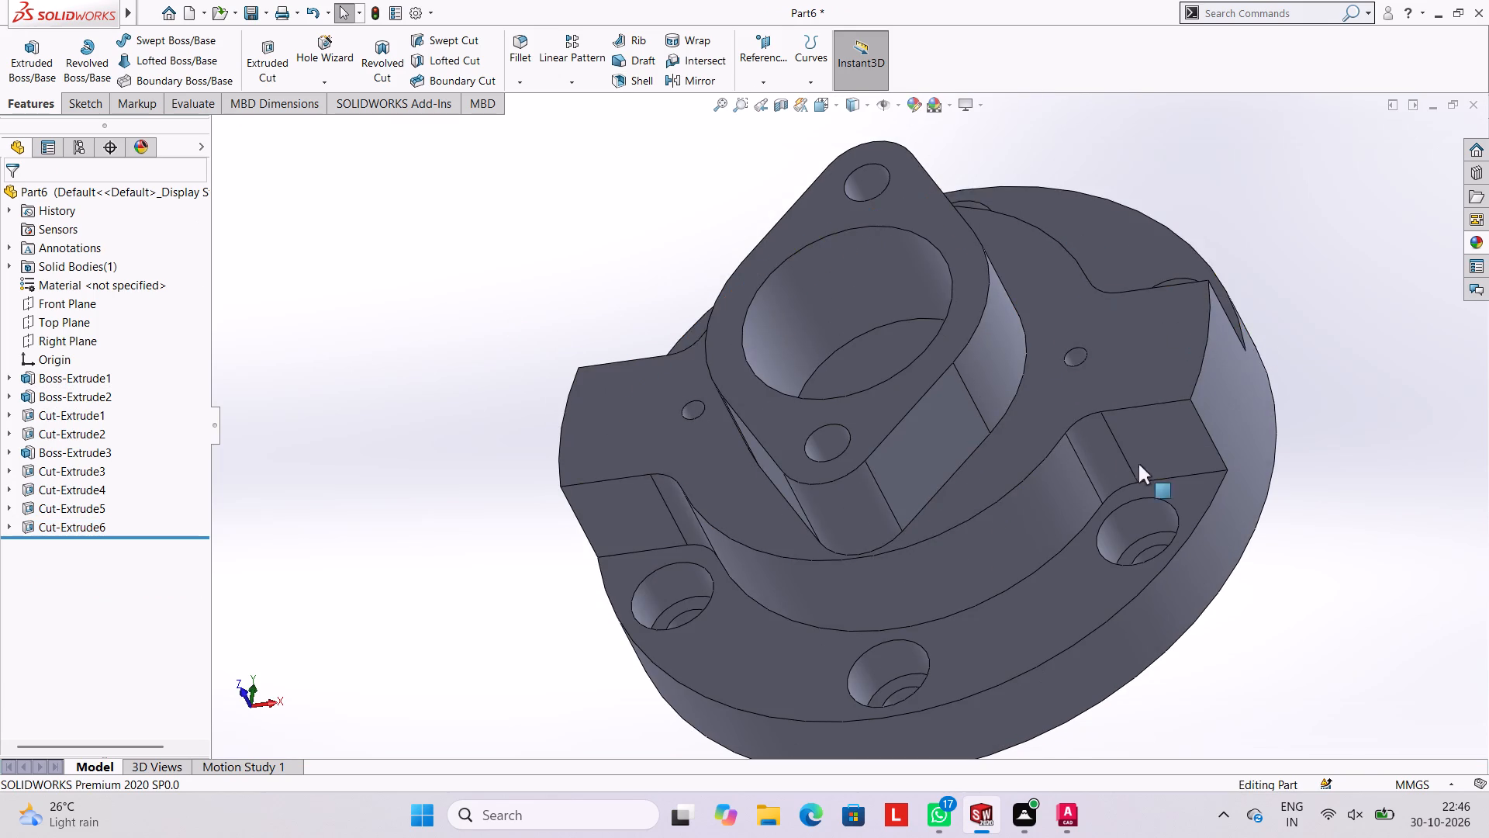
pyautogui.scroll(2, 1114, 450)
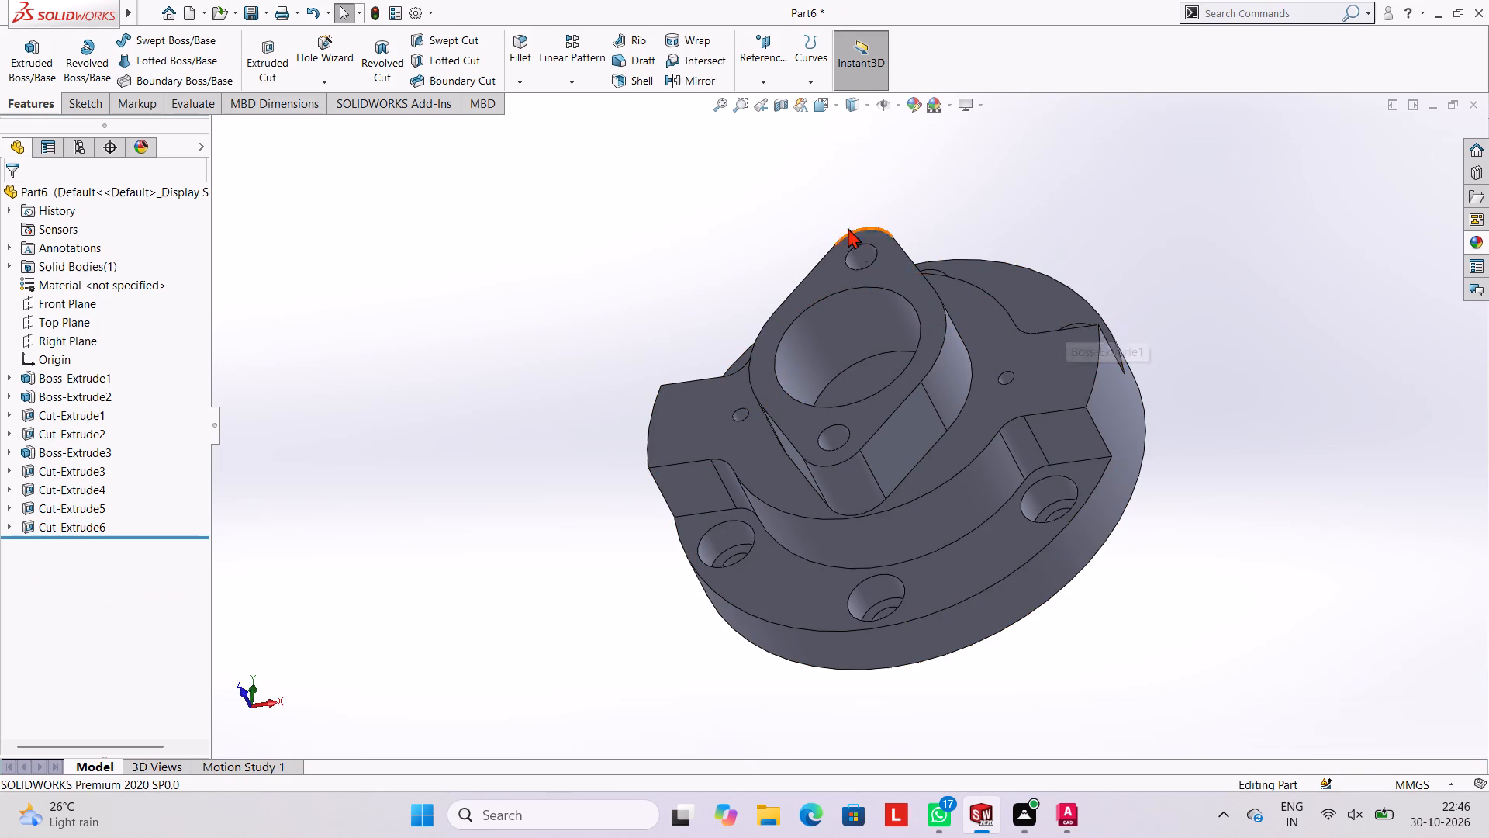
pyautogui.click(761, 77)
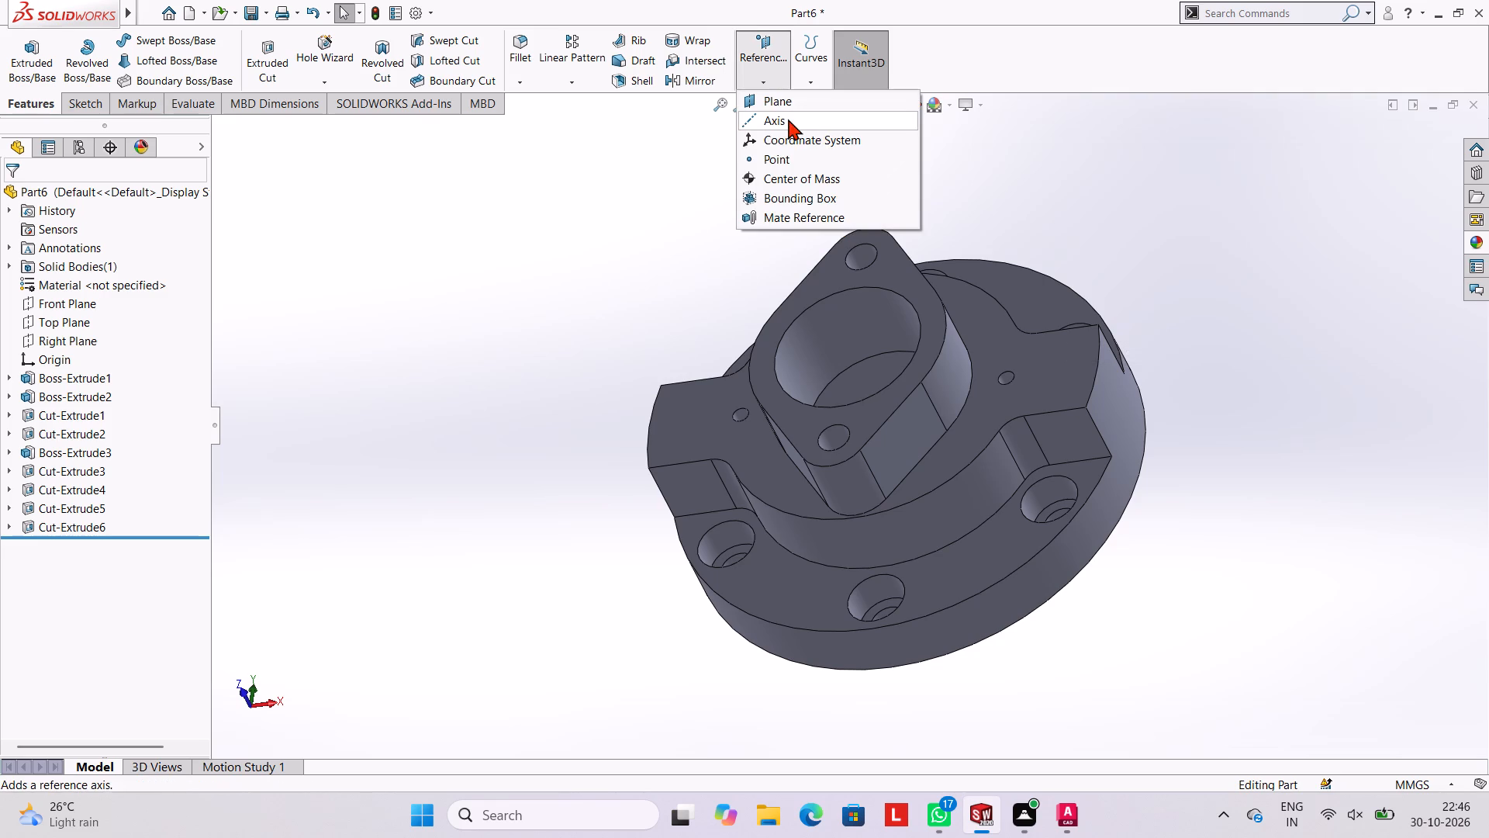
pyautogui.click(788, 108)
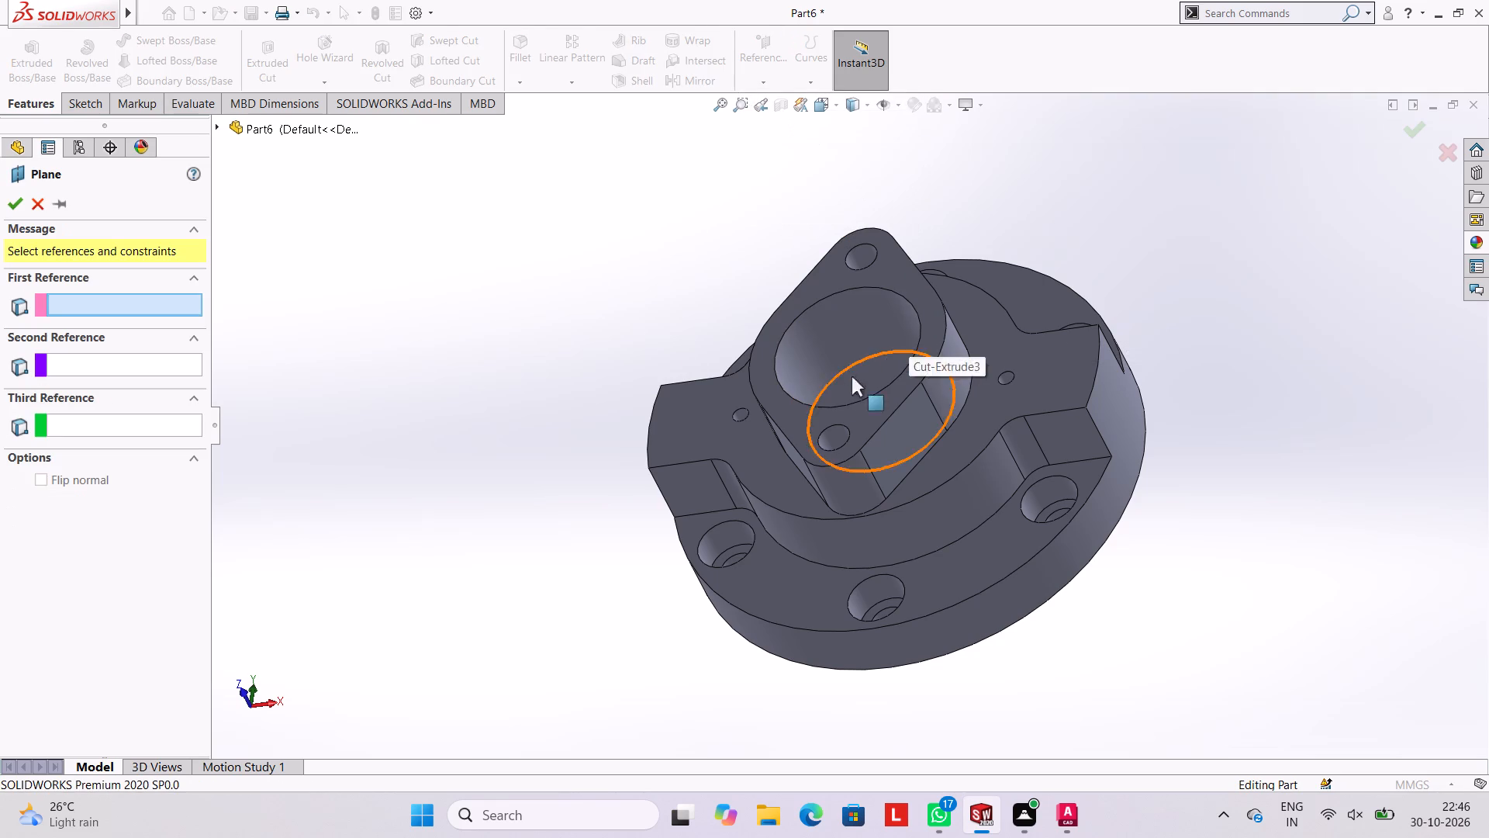
pyautogui.click(313, 134)
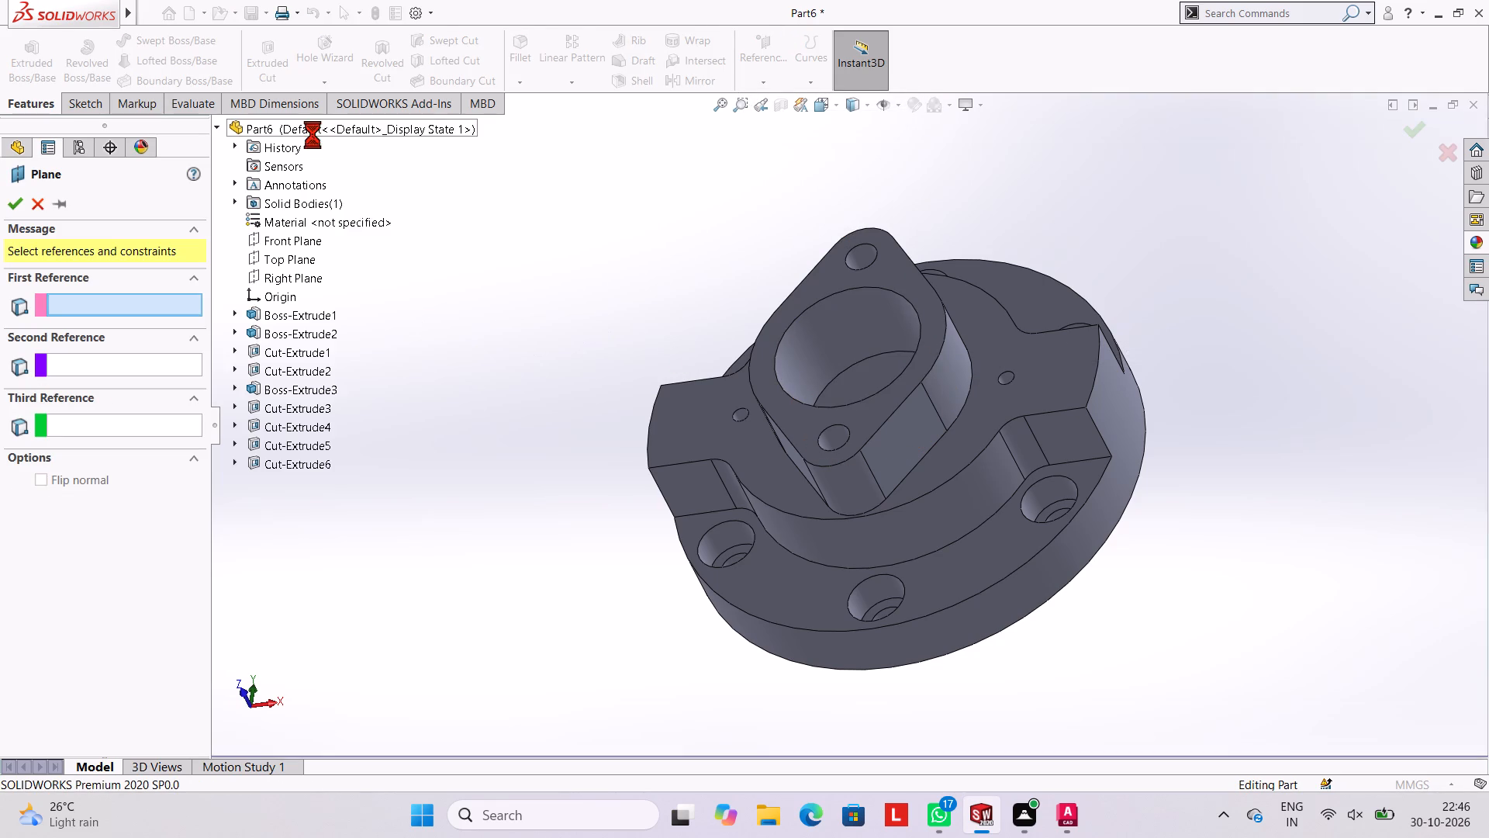
pyautogui.click(295, 270)
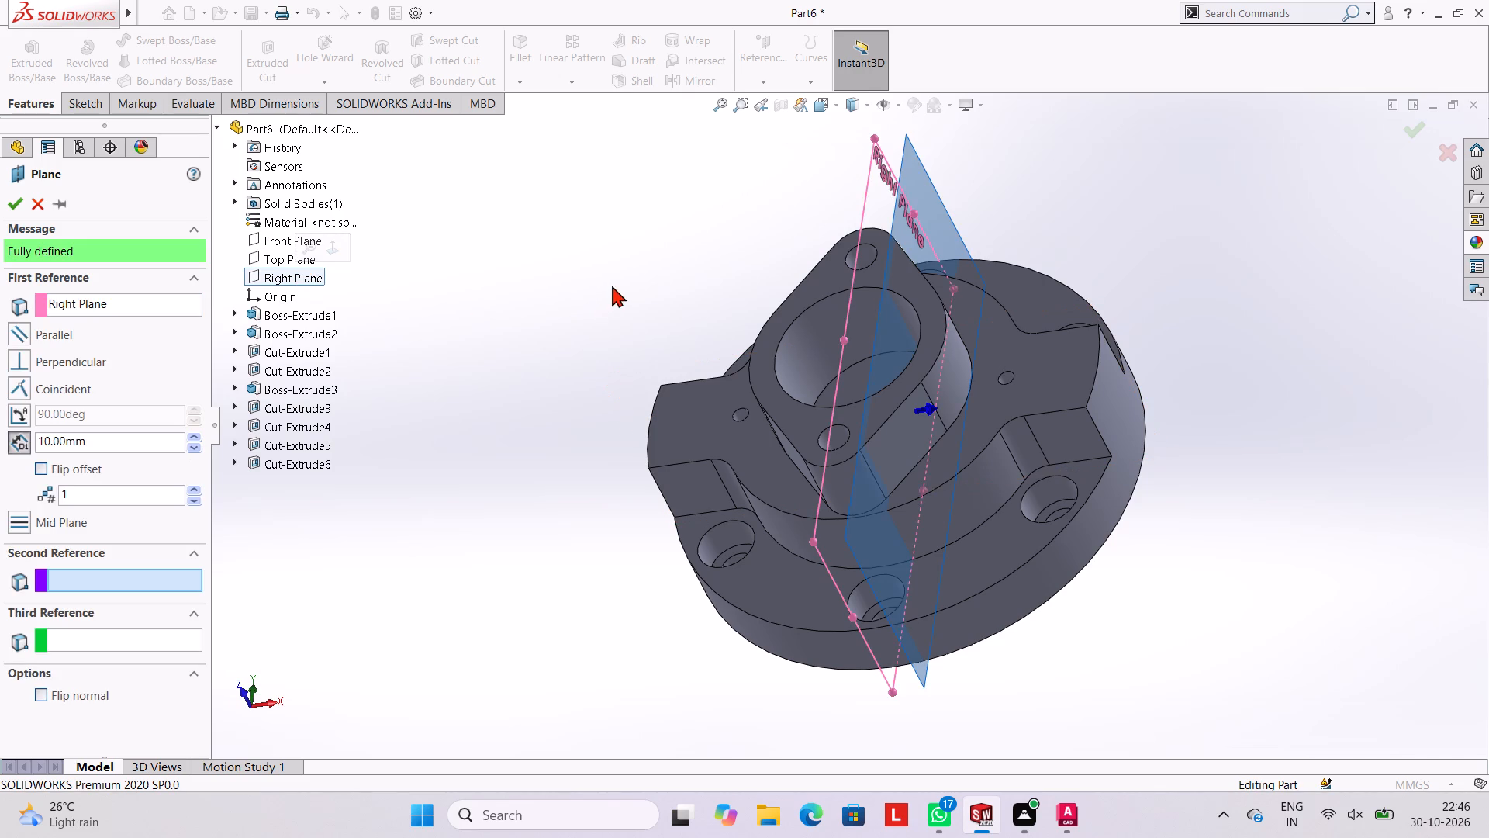
pyautogui.moveTo(634, 275); pyautogui.dragTo(665, 240, button='middle')
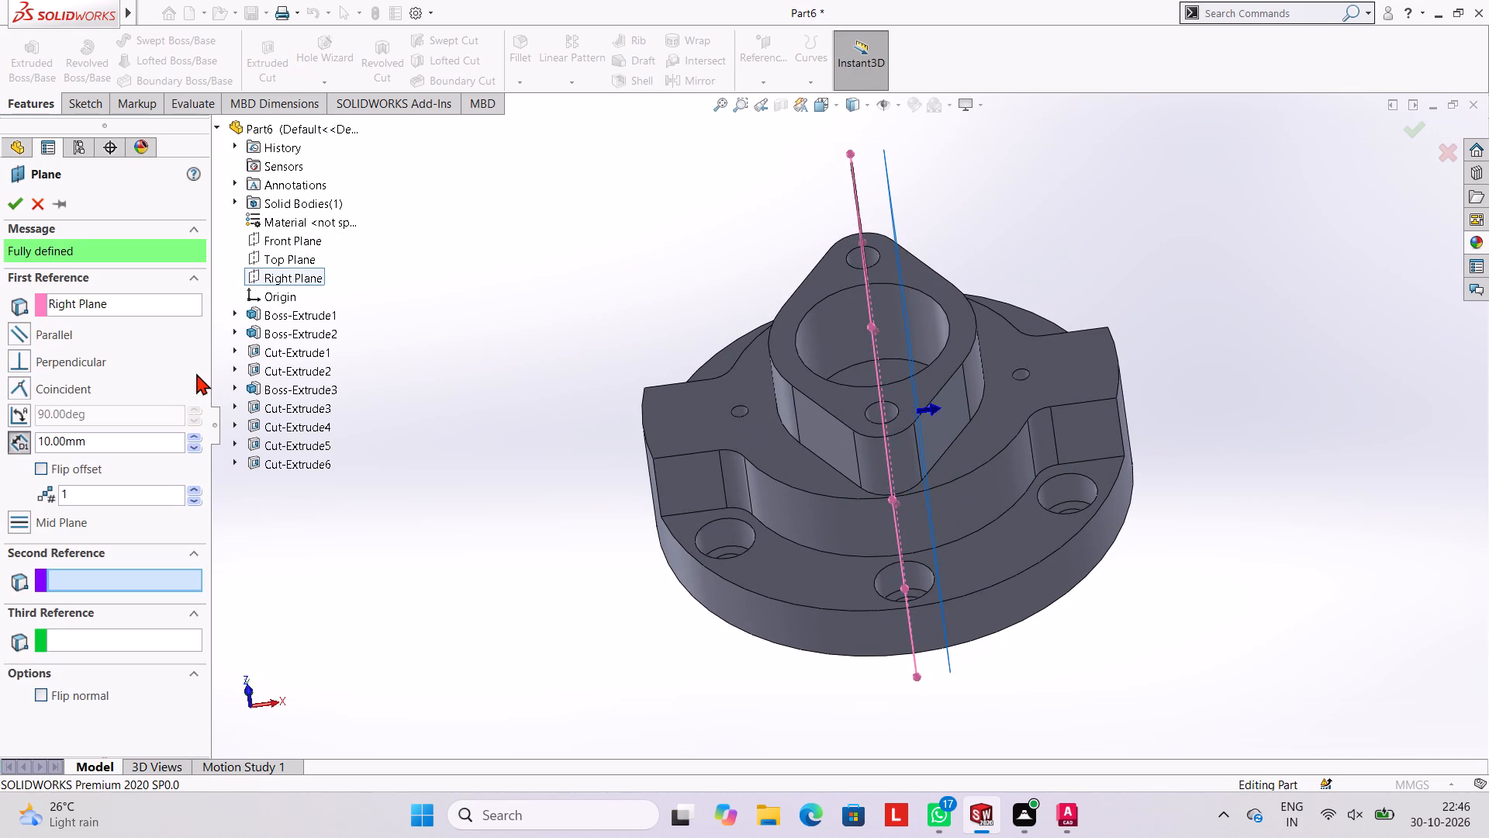
pyautogui.moveTo(1155, 259); pyautogui.dragTo(1134, 265, button='middle')
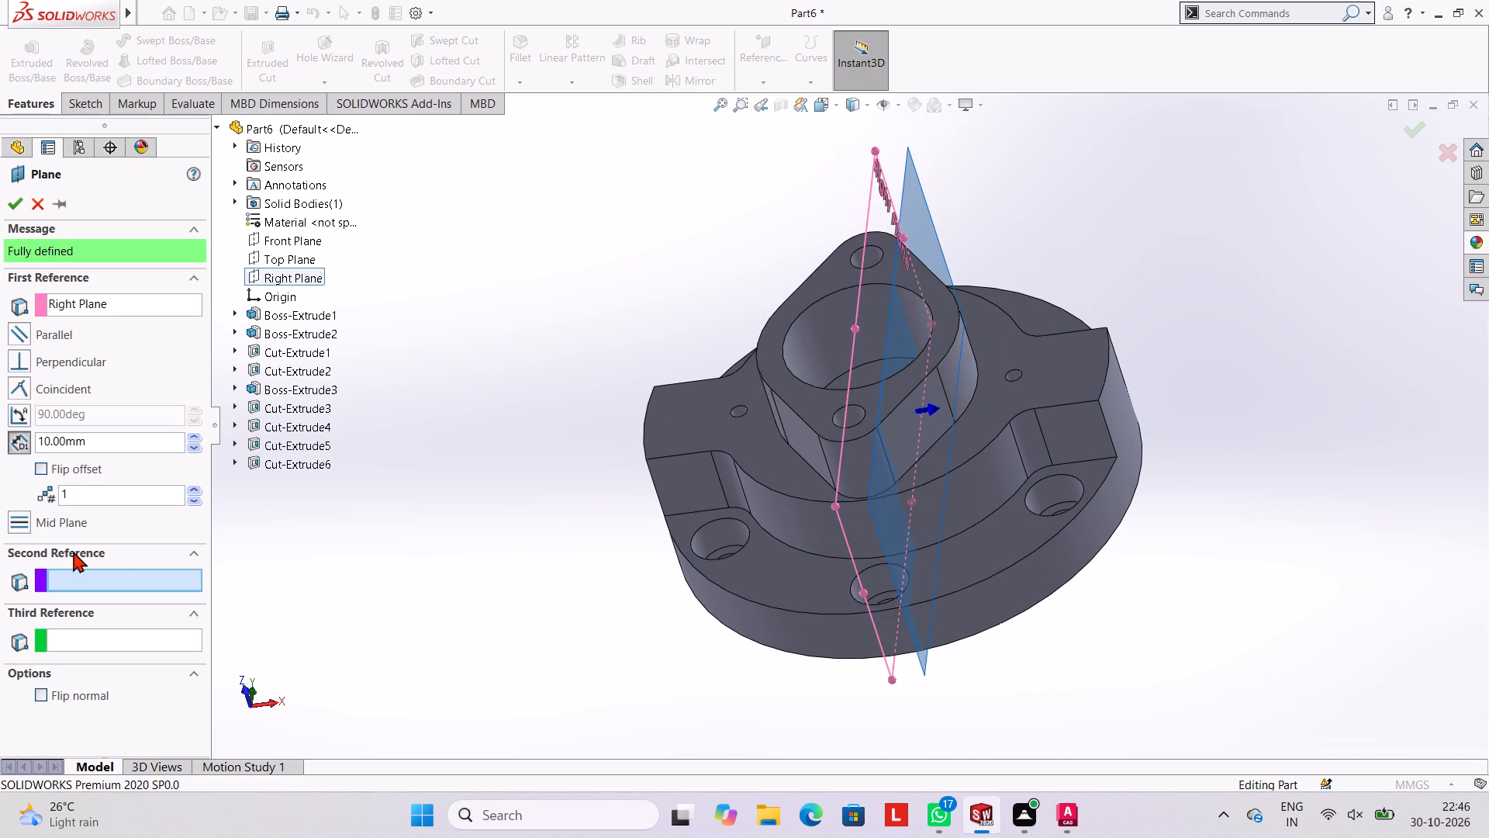
pyautogui.click(100, 444)
pyautogui.press('BackSpace')
pyautogui.press('BackSpace')
pyautogui.press('BackSpace')
pyautogui.press('BackSpace')
pyautogui.press('BackSpace')
pyautogui.press('BackSpace')
pyautogui.press('BackSpace')
pyautogui.press('BackSpace')
pyautogui.press('BackSpace')
pyautogui.press('BackSpace')
pyautogui.press('BackSpace')
pyautogui.press('BackSpace')
pyautogui.press('BackSpace')
pyautogui.press('BackSpace')
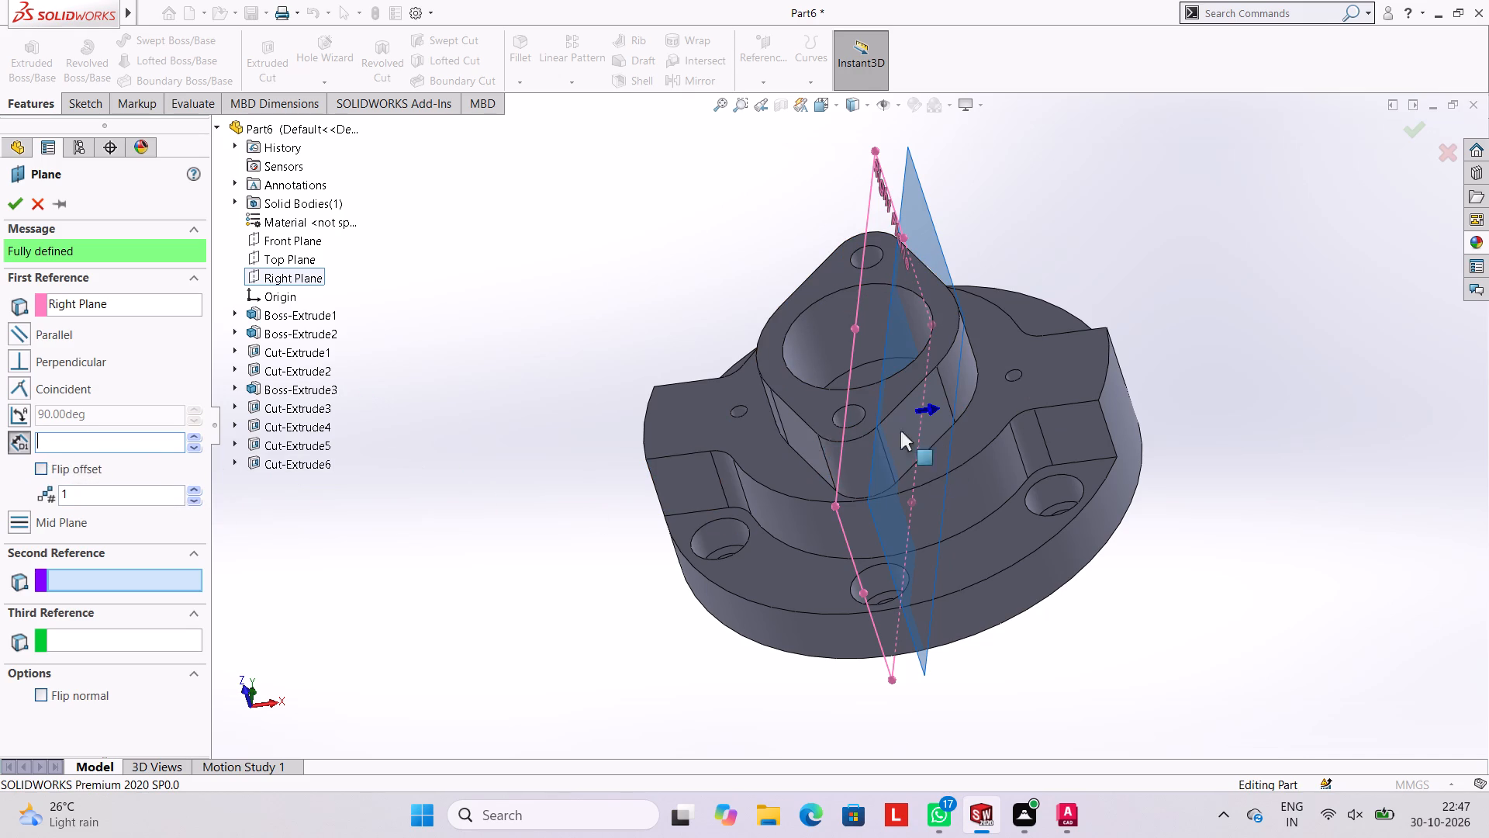
pyautogui.moveTo(1085, 279); pyautogui.dragTo(1093, 239, button='middle')
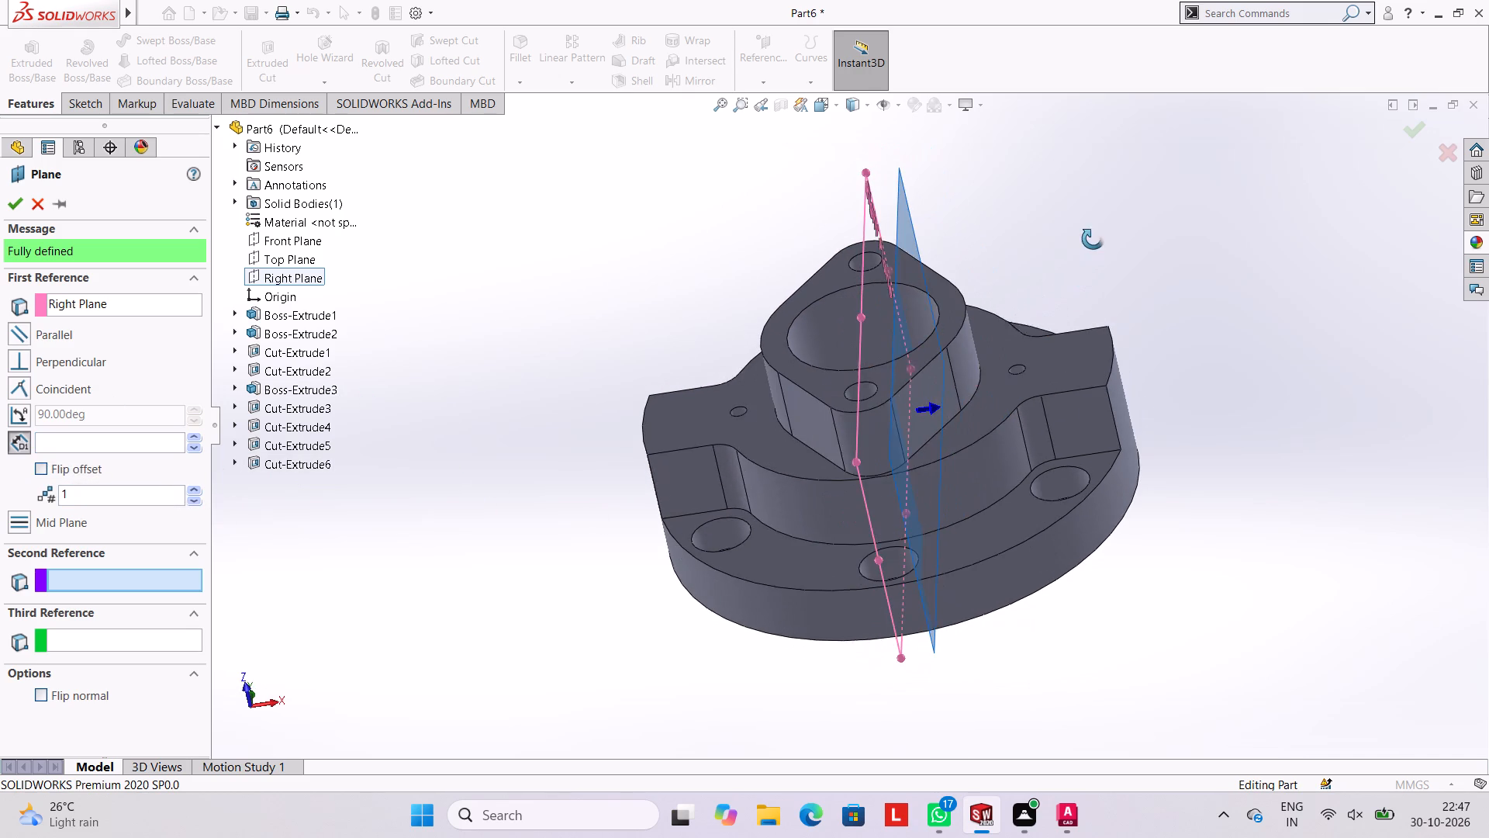
pyautogui.moveTo(1093, 239); pyautogui.dragTo(1093, 234, button='middle')
pyautogui.moveTo(1218, 270); pyautogui.dragTo(1180, 317, button='middle')
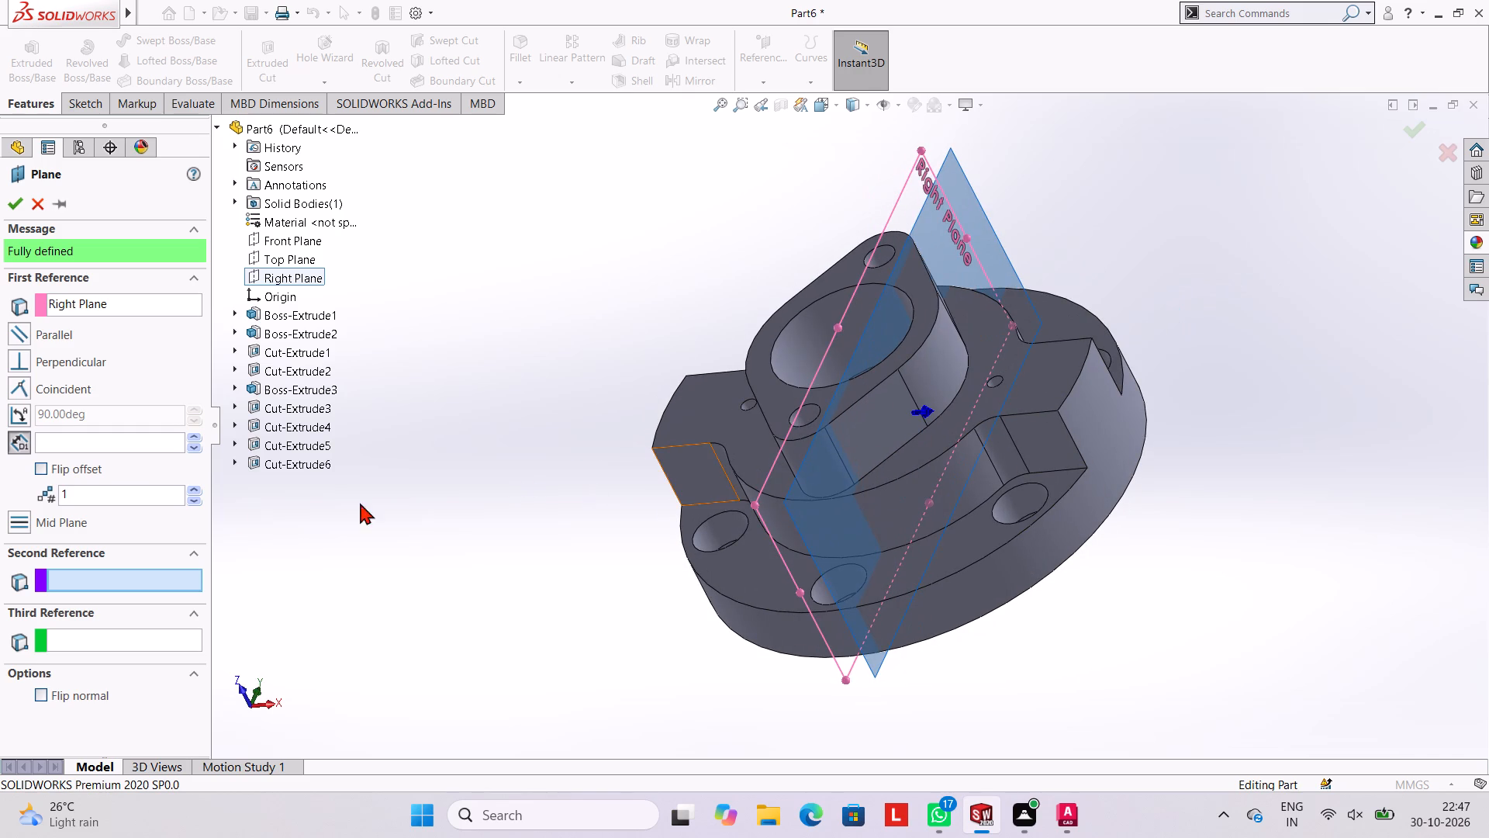
pyautogui.click(119, 440)
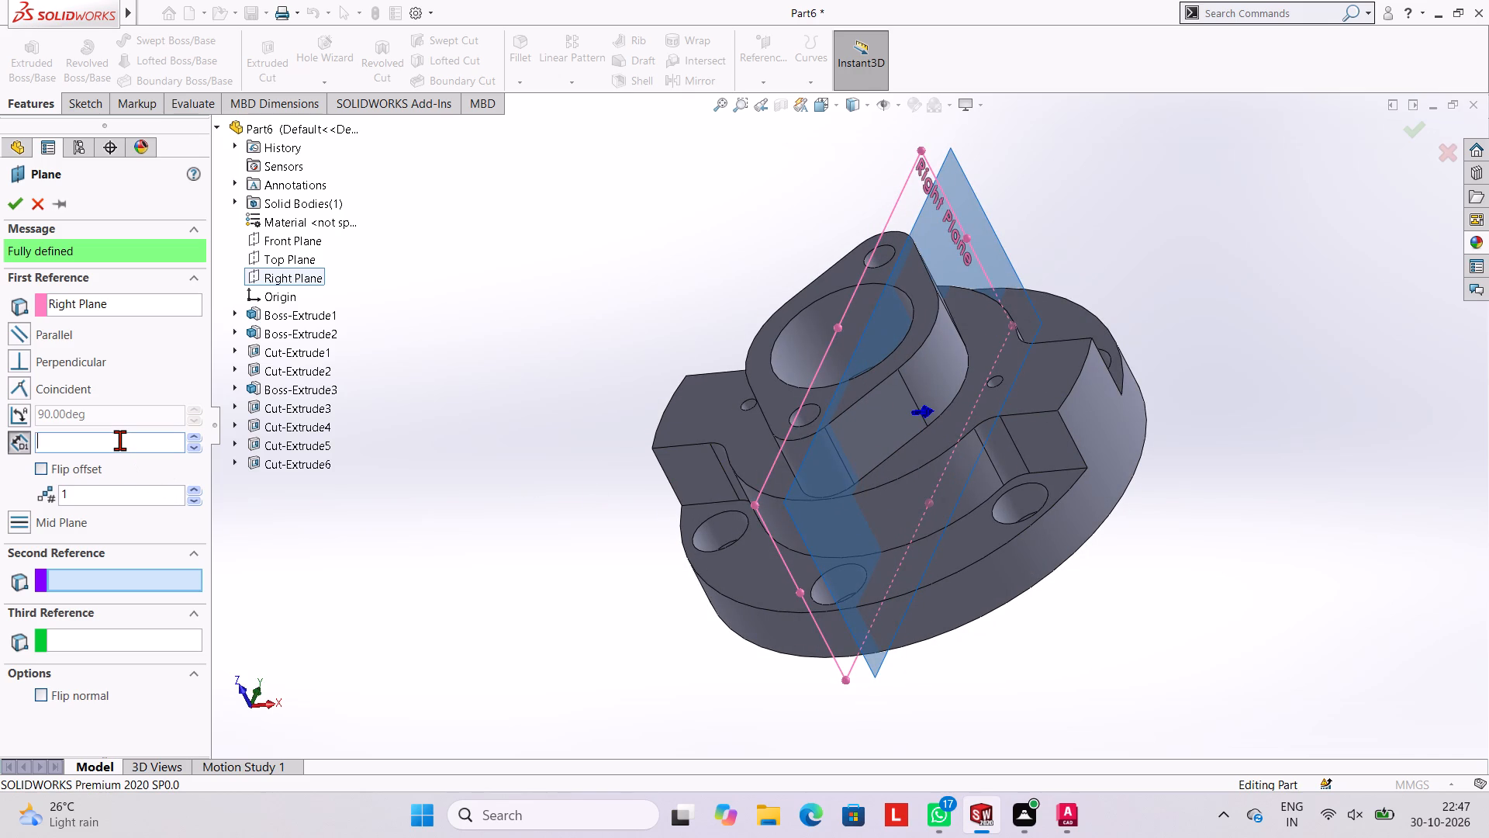
pyautogui.write('20')
pyautogui.press('Return')
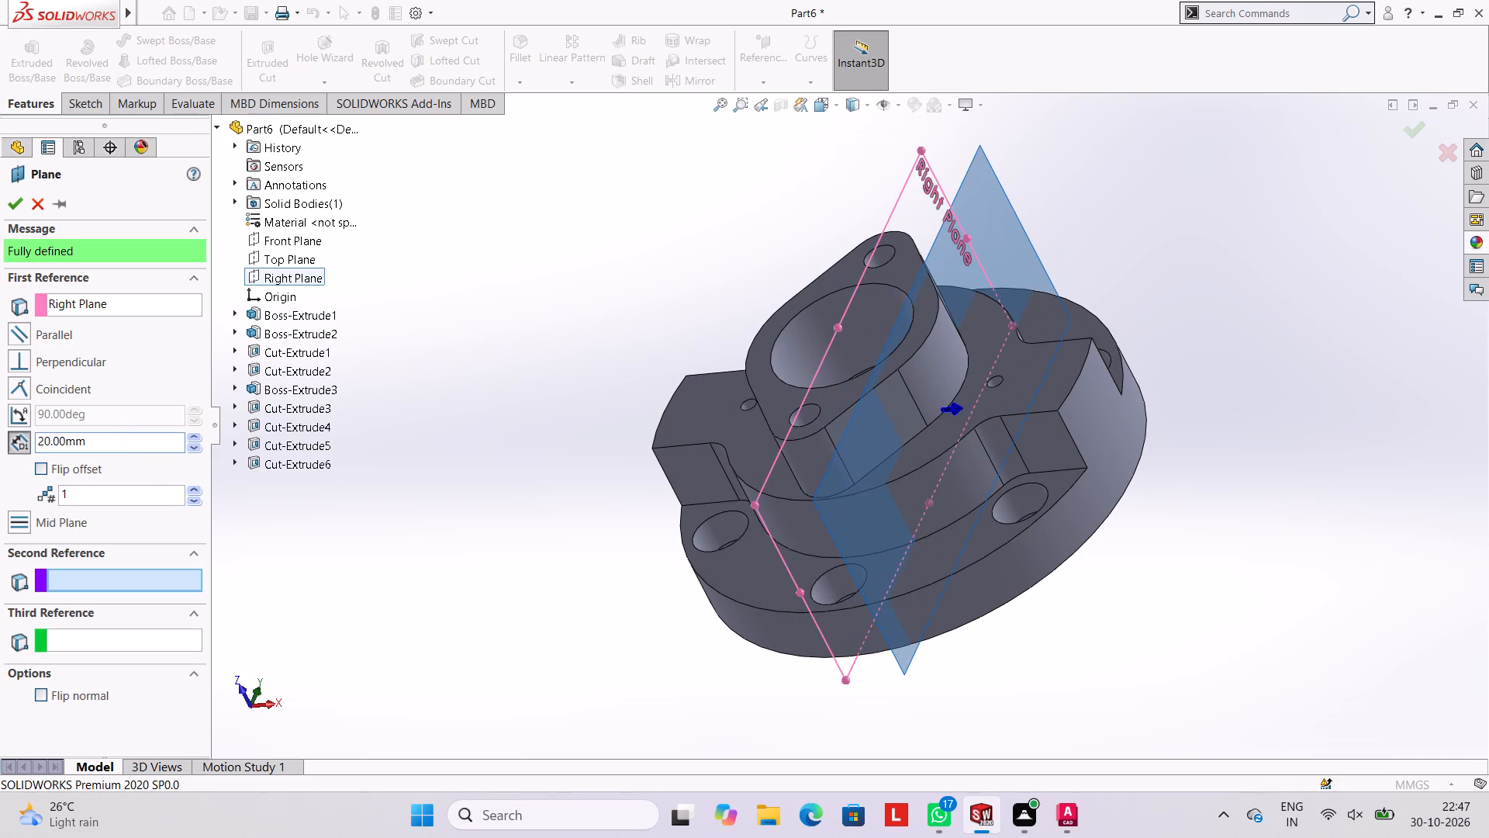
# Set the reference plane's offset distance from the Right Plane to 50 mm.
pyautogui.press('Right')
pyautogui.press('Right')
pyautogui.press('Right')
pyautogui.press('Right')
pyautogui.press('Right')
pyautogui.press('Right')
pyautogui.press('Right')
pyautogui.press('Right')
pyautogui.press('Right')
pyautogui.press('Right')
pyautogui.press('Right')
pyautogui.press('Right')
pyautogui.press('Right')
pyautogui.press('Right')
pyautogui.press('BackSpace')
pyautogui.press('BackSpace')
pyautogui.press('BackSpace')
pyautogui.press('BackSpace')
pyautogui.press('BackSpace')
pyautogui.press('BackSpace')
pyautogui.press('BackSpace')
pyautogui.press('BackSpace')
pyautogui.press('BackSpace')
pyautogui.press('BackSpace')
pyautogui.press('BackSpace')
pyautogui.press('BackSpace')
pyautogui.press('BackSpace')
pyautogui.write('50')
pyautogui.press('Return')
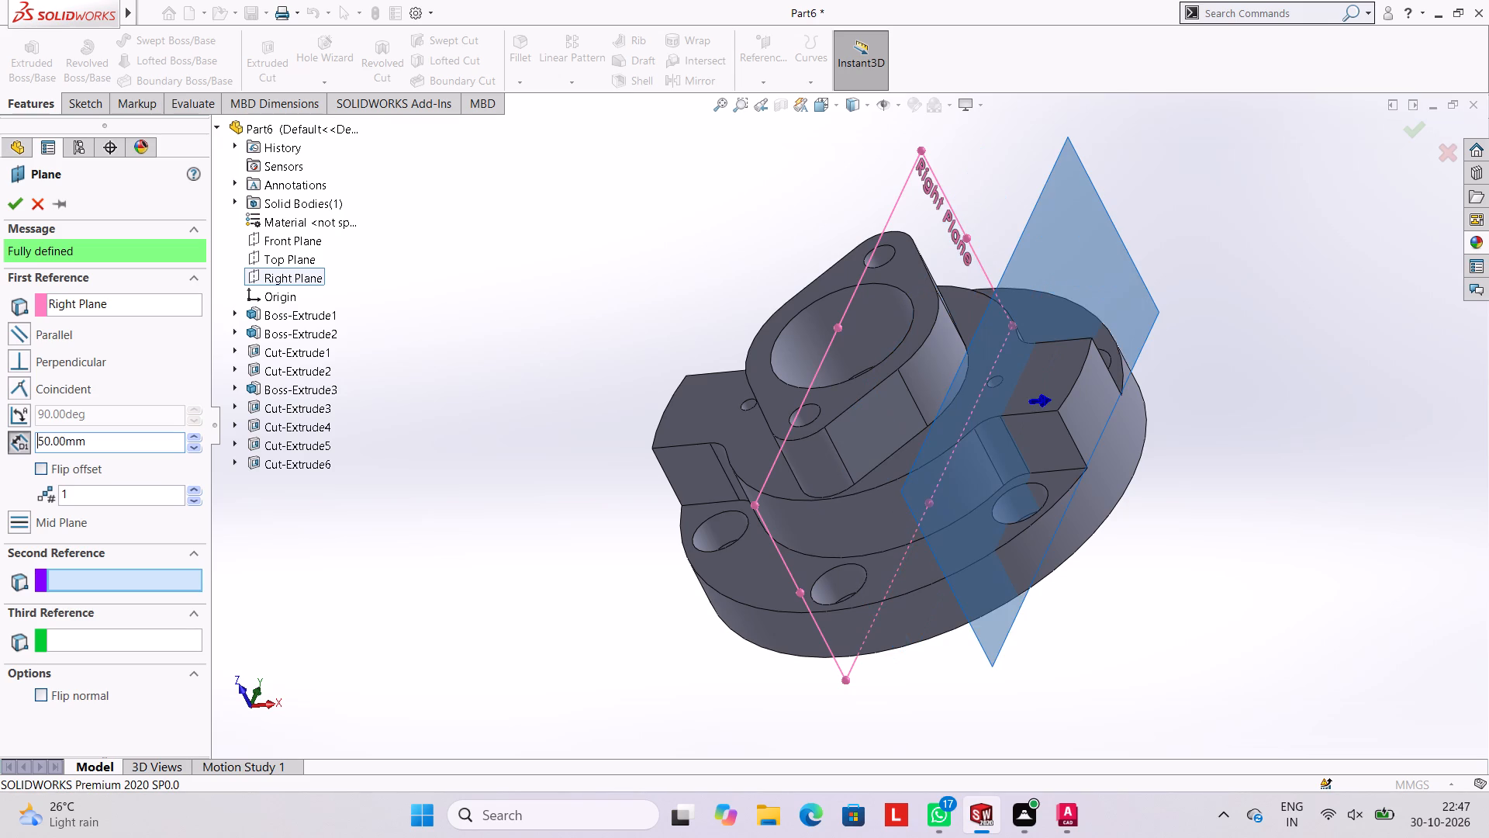
# Try to set the reference plane's offset distance back to 20 mm.
pyautogui.write('20')
pyautogui.press('Return')
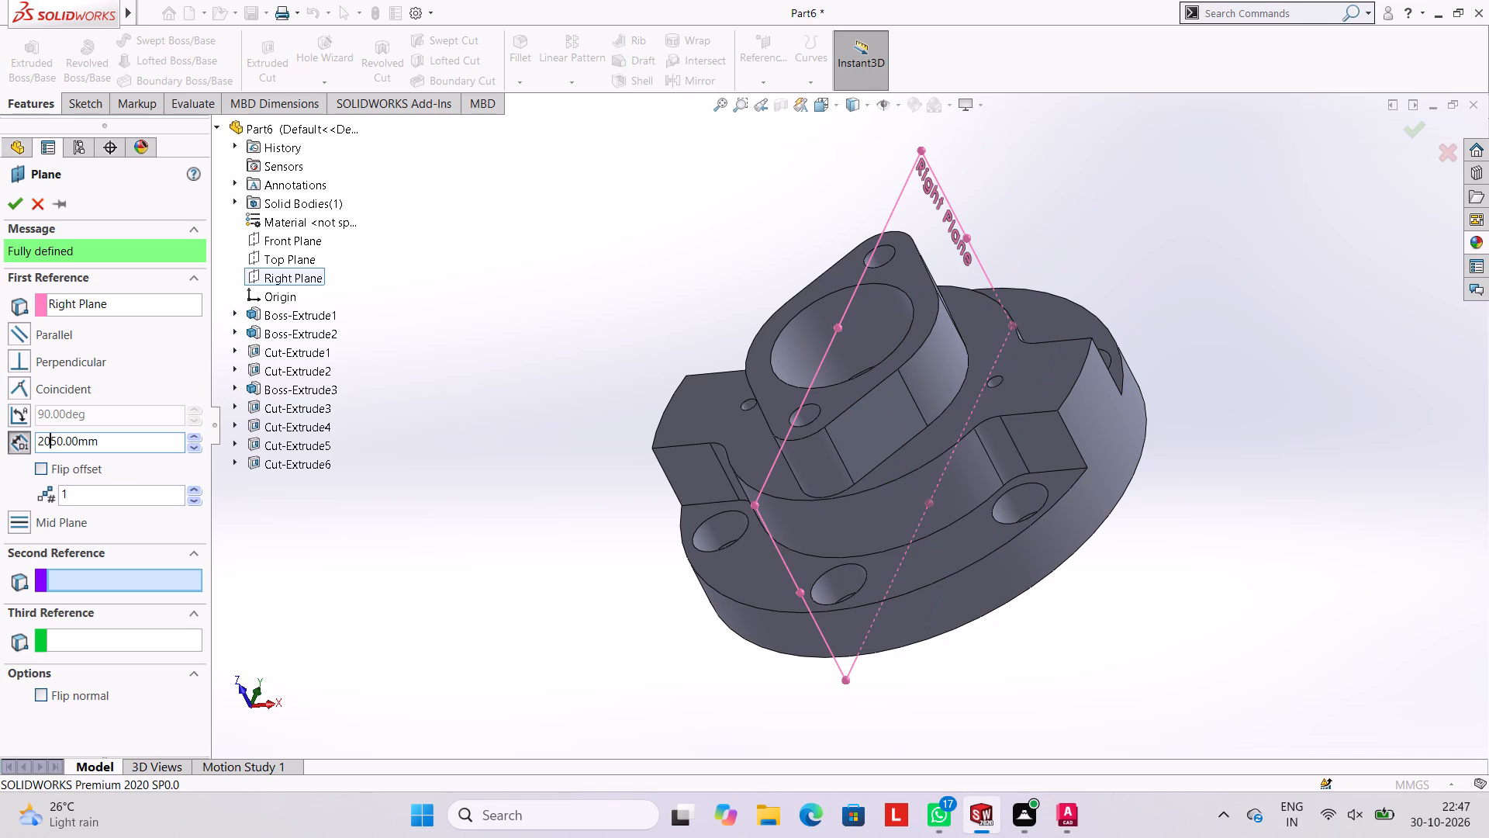
pyautogui.press('Right')
pyautogui.press('Right')
pyautogui.press('Right')
pyautogui.press('Right')
pyautogui.press('Right')
pyautogui.press('Right')
pyautogui.press('Right')
pyautogui.press('Right')
pyautogui.press('Right')
pyautogui.press('Right')
pyautogui.press('Right')
pyautogui.press('Right')
pyautogui.press('Right')
pyautogui.press('Right')
pyautogui.press('Right')
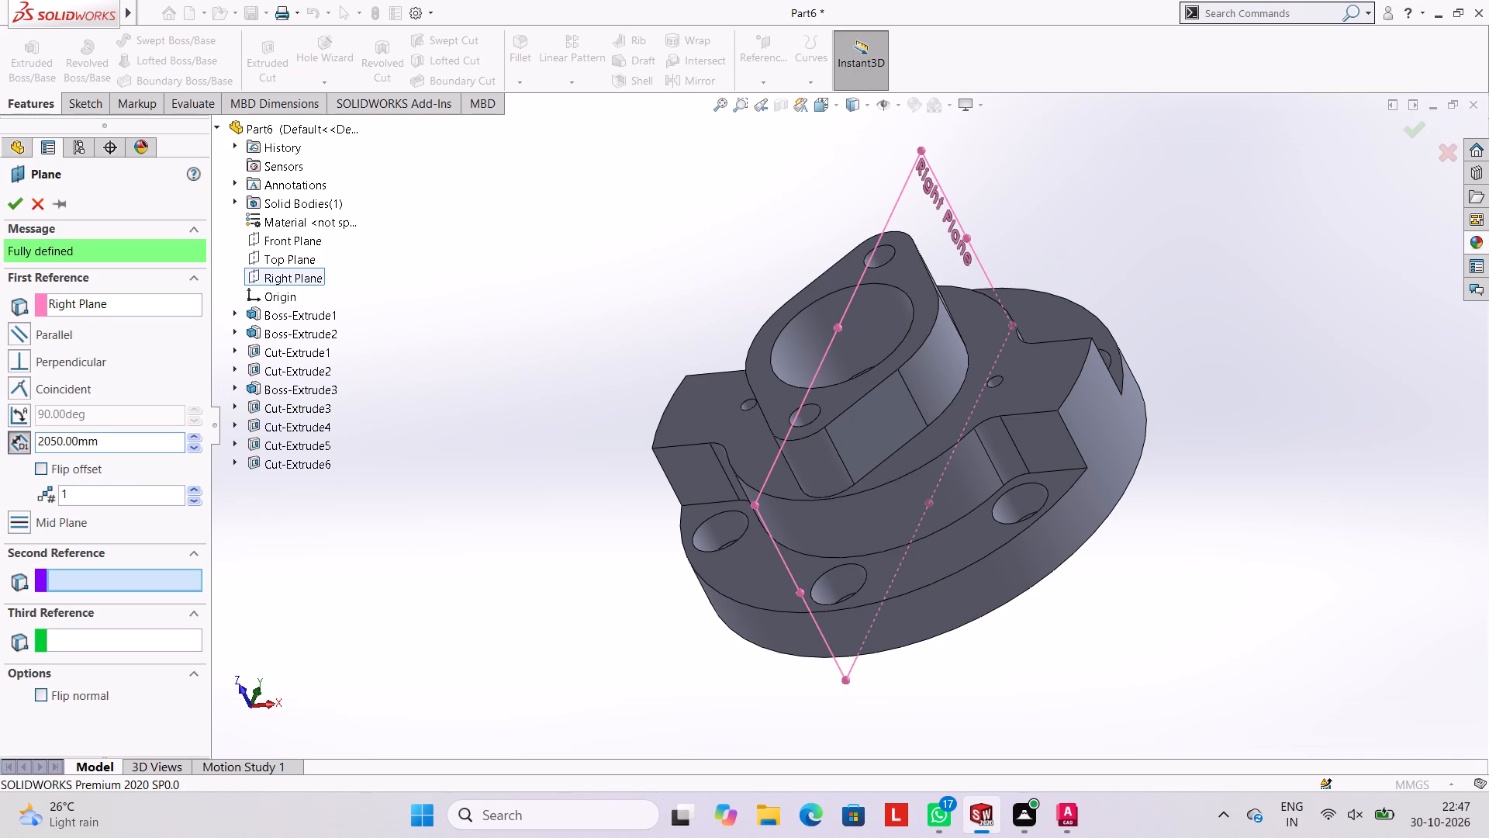
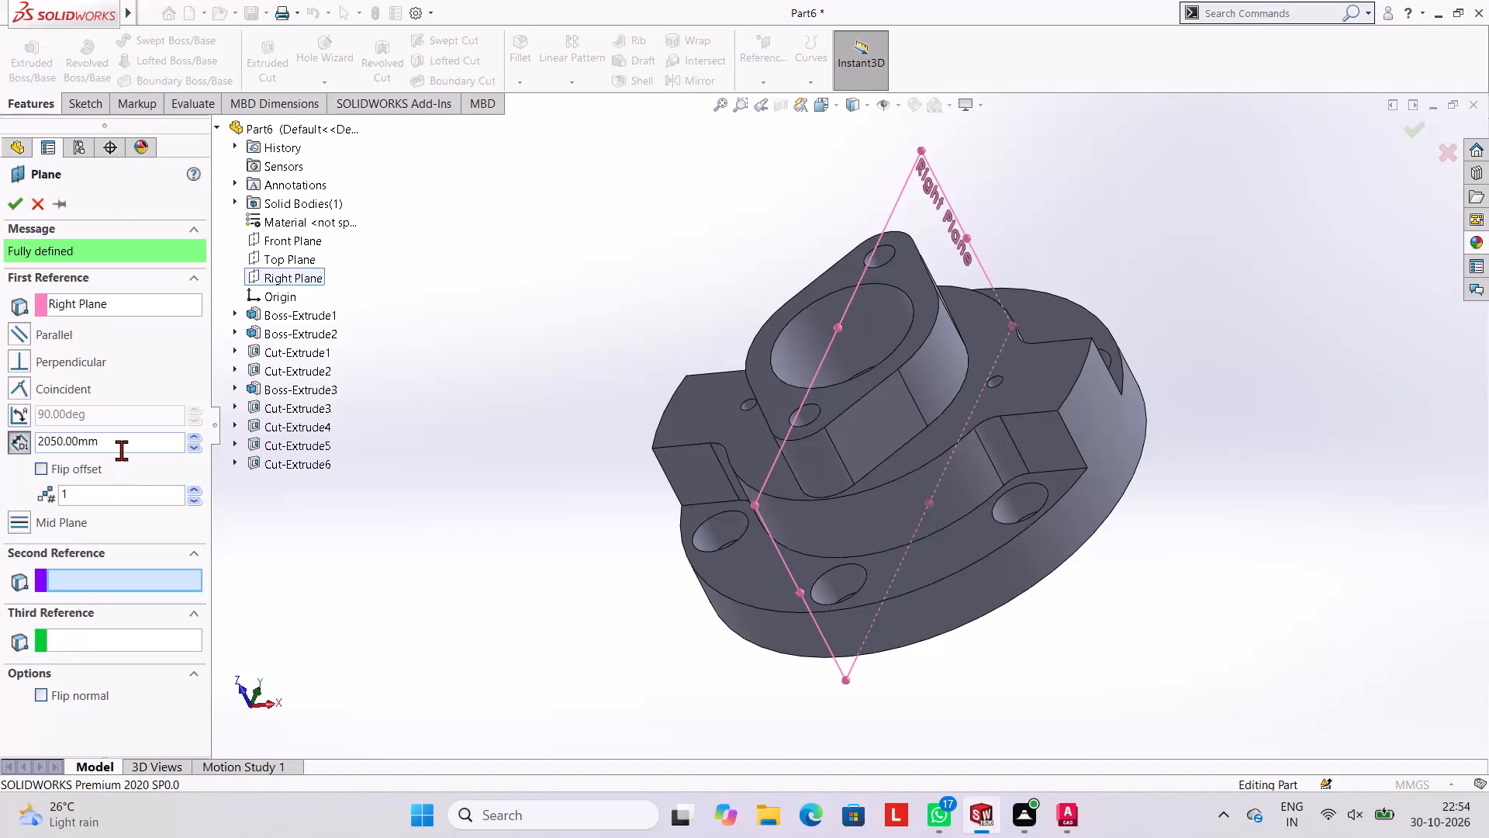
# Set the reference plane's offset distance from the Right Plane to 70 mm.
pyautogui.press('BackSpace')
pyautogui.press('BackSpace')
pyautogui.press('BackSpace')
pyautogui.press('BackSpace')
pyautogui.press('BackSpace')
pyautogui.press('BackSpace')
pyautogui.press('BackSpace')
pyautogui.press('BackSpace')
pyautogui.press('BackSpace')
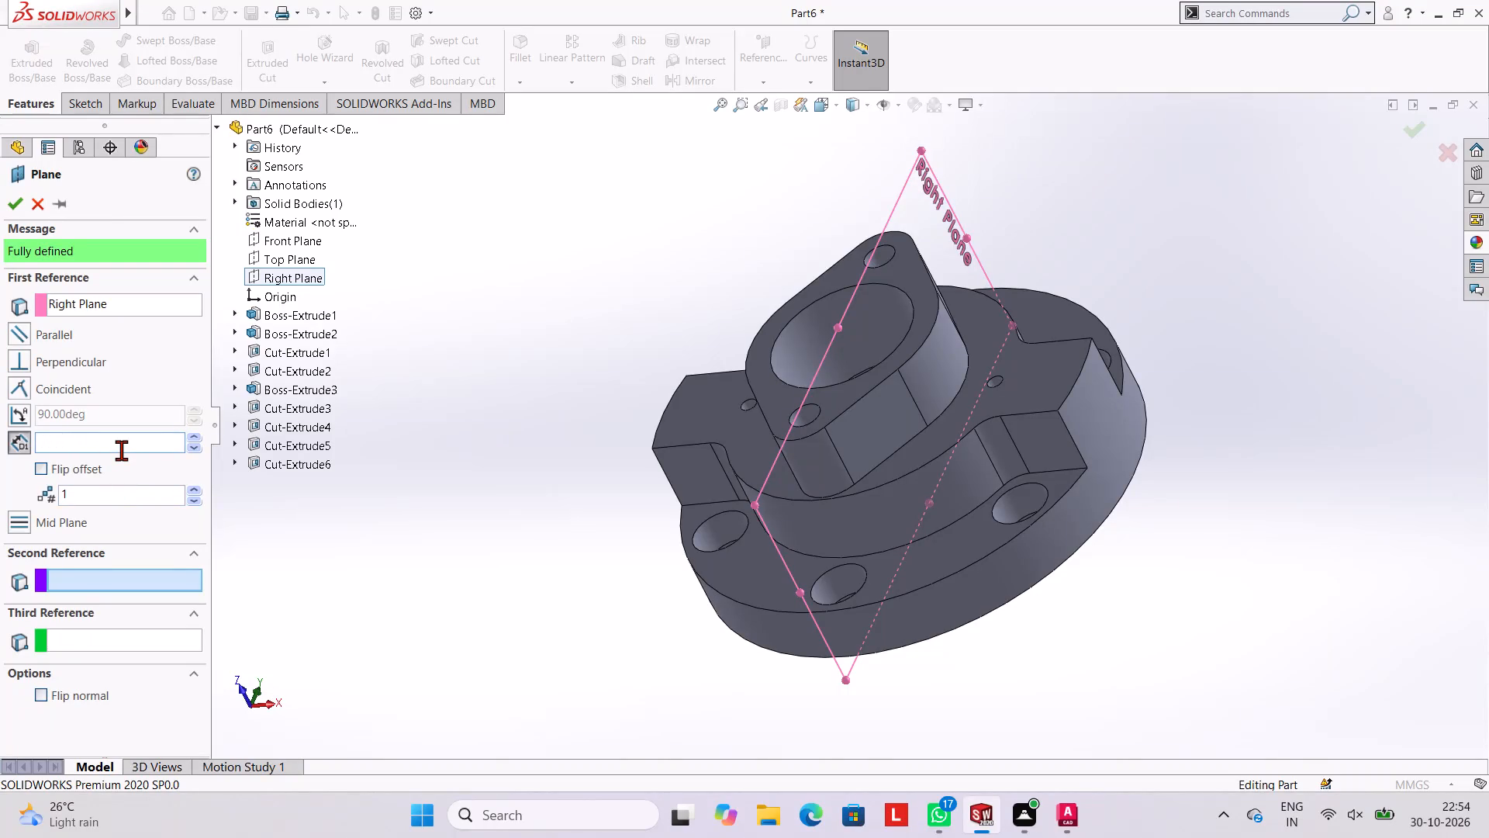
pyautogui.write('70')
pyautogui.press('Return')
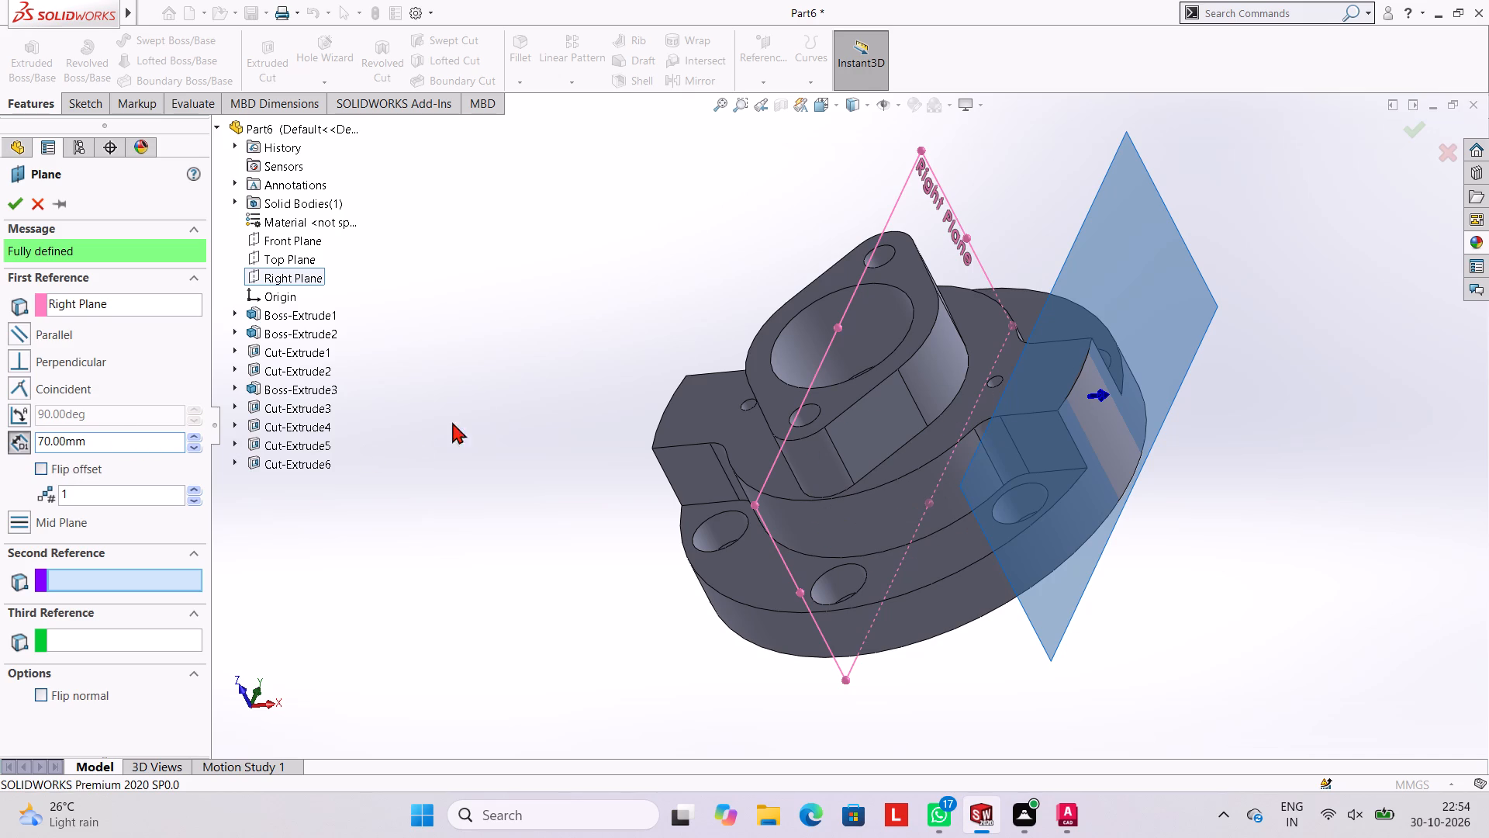
# Set the reference plane's offset distance from the Right Plane to 72 mm and finish the plane.
pyautogui.moveTo(613, 340); pyautogui.dragTo(650, 247, button='middle')
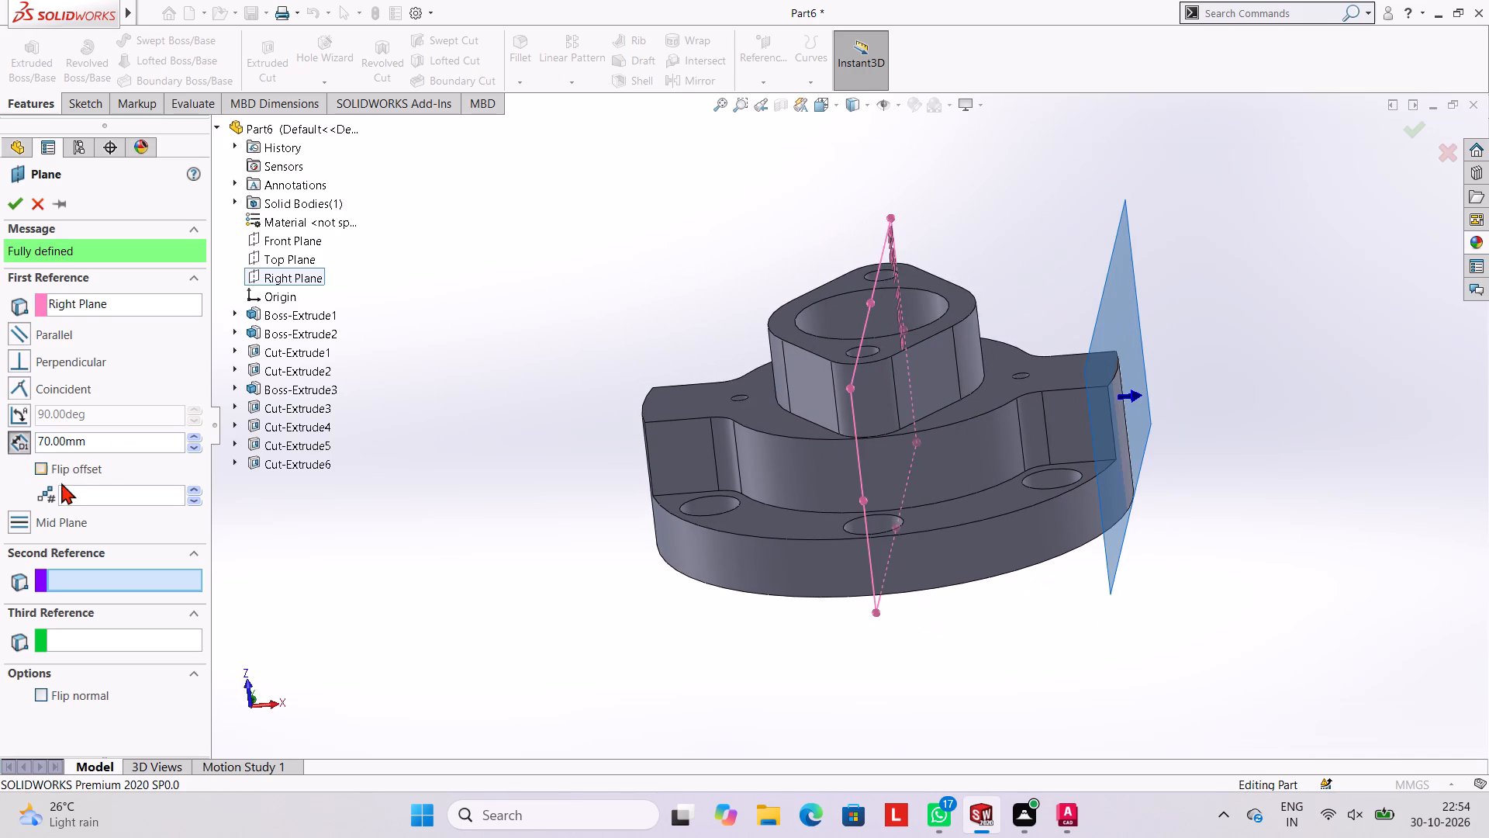
pyautogui.click(99, 452)
pyautogui.press('BackSpace')
pyautogui.press('BackSpace')
pyautogui.press('BackSpace')
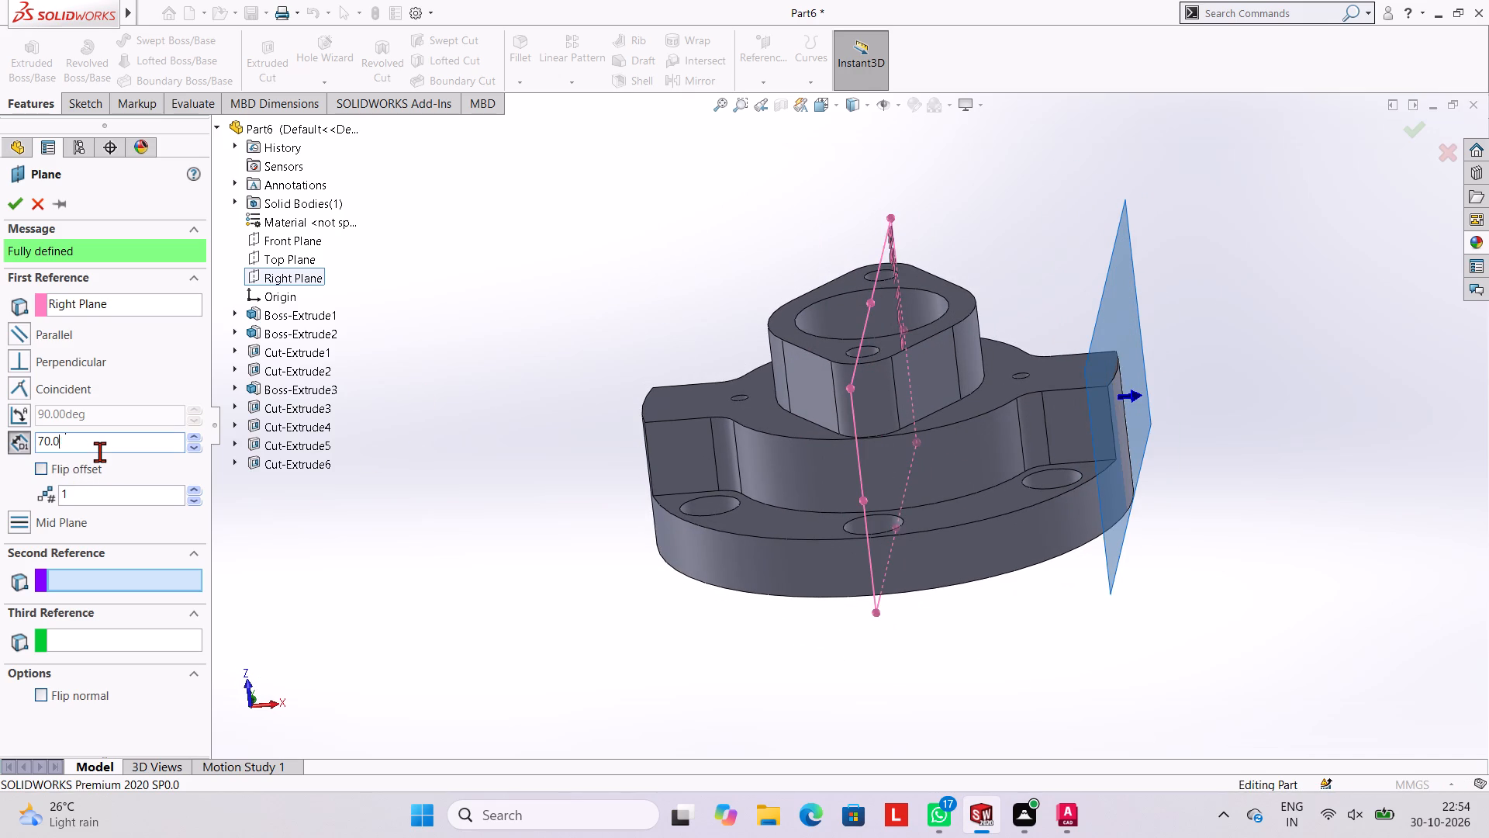
pyautogui.press('BackSpace')
pyautogui.press('BackSpace')
pyautogui.press('BackSpace')
pyautogui.press('BackSpace')
pyautogui.press('7')
pyautogui.press('2')
pyautogui.press('Return')
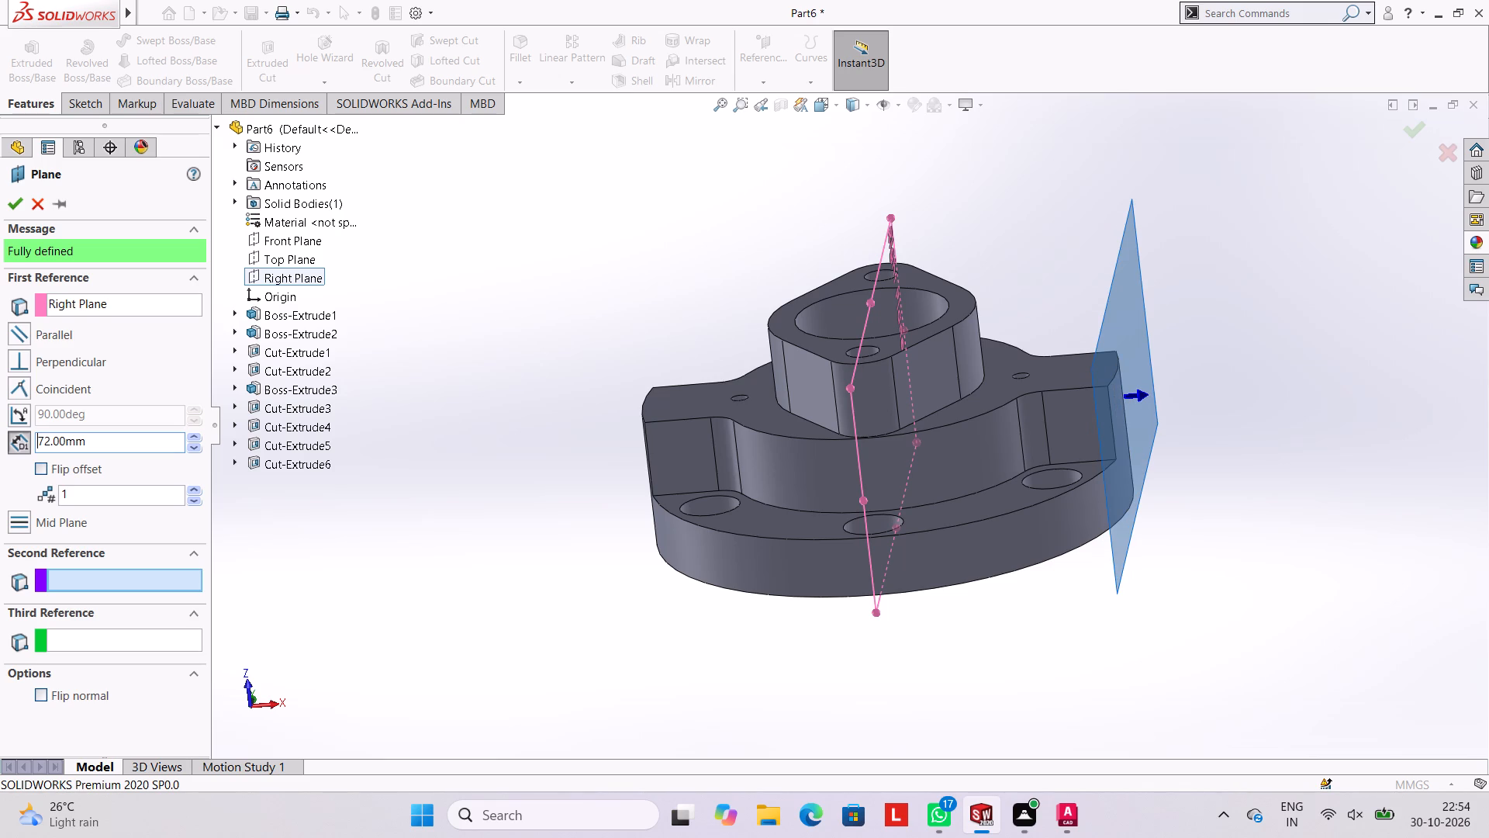
pyautogui.click(10, 210)
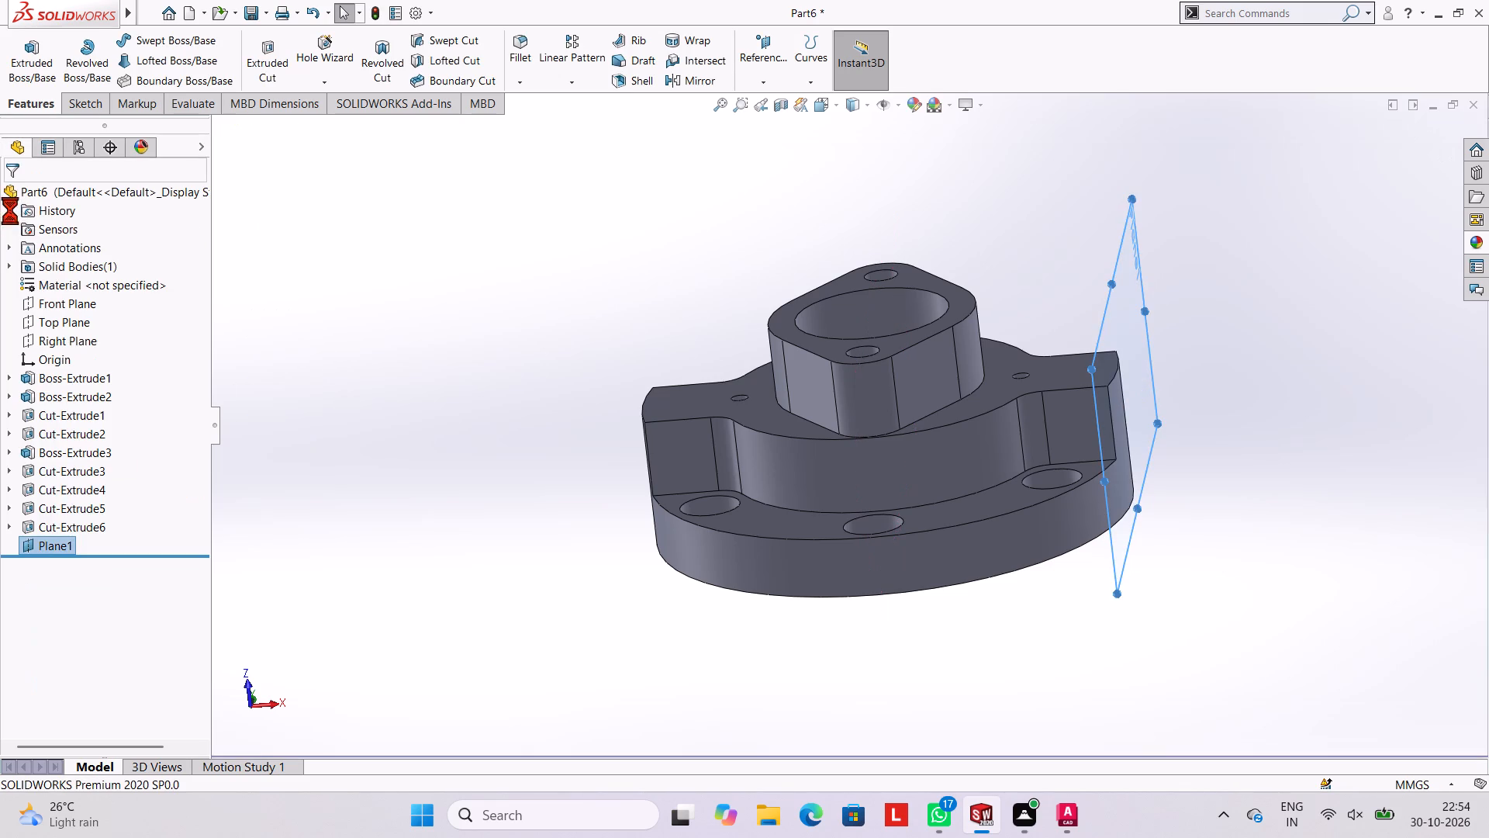
pyautogui.click(306, 237)
# Start a sketch on the new offset plane and view it face-on.
pyautogui.moveTo(1172, 304); pyautogui.dragTo(1111, 314, button='middle')
pyautogui.click(1163, 275)
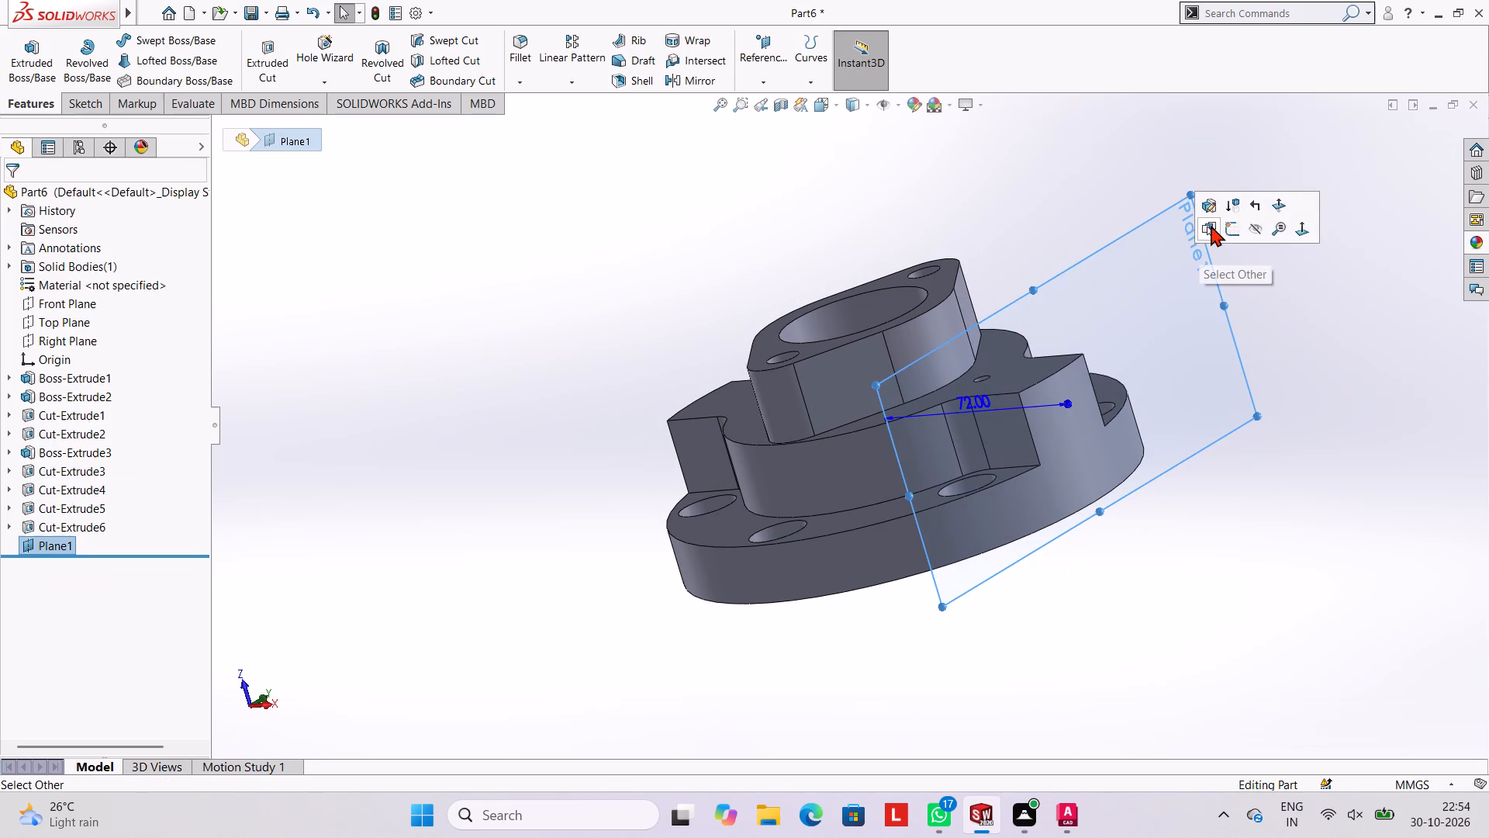
pyautogui.click(1225, 230)
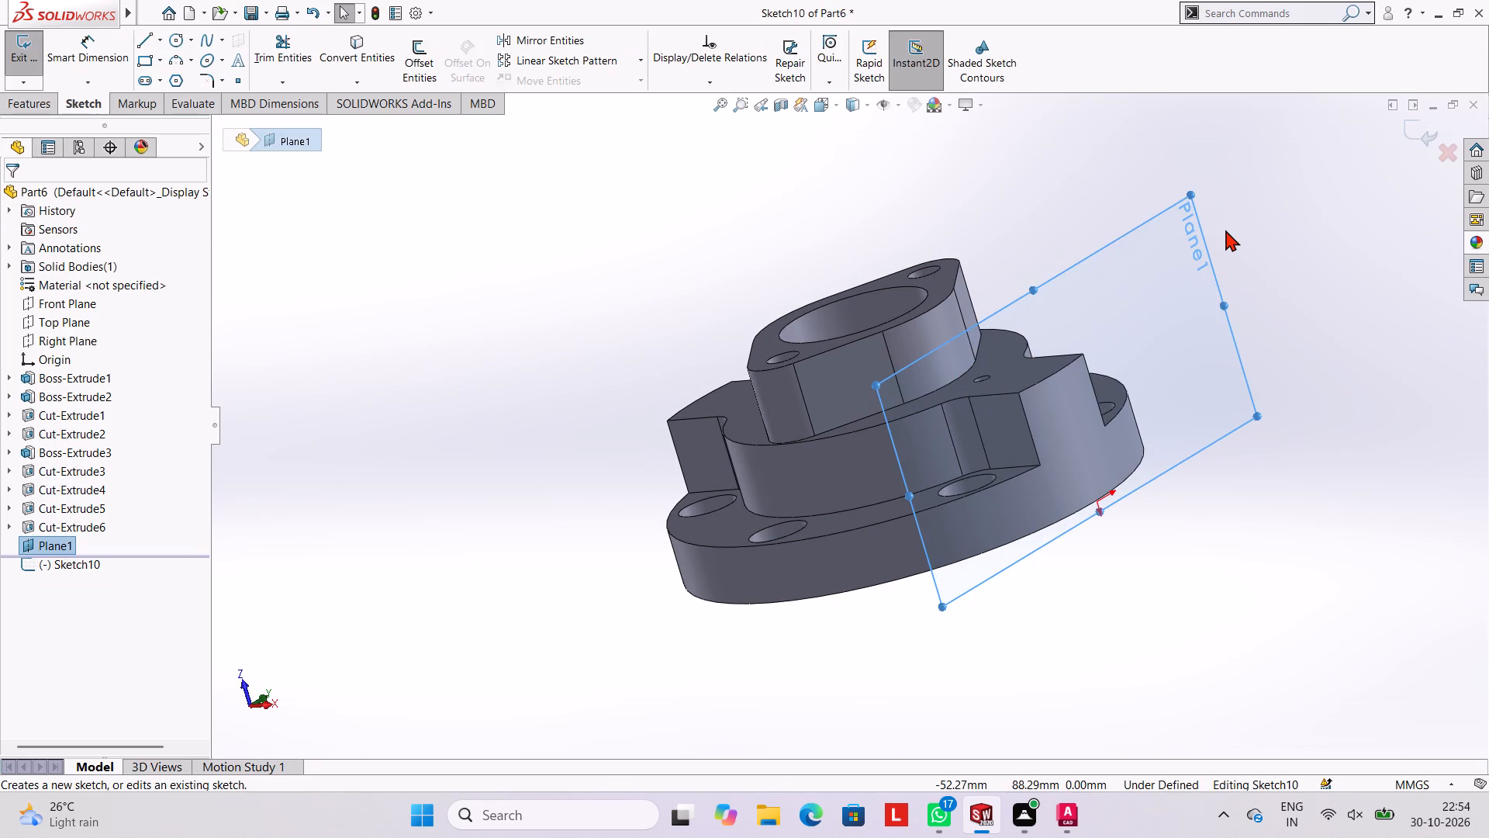
pyautogui.hotkey('ctrl', '8')
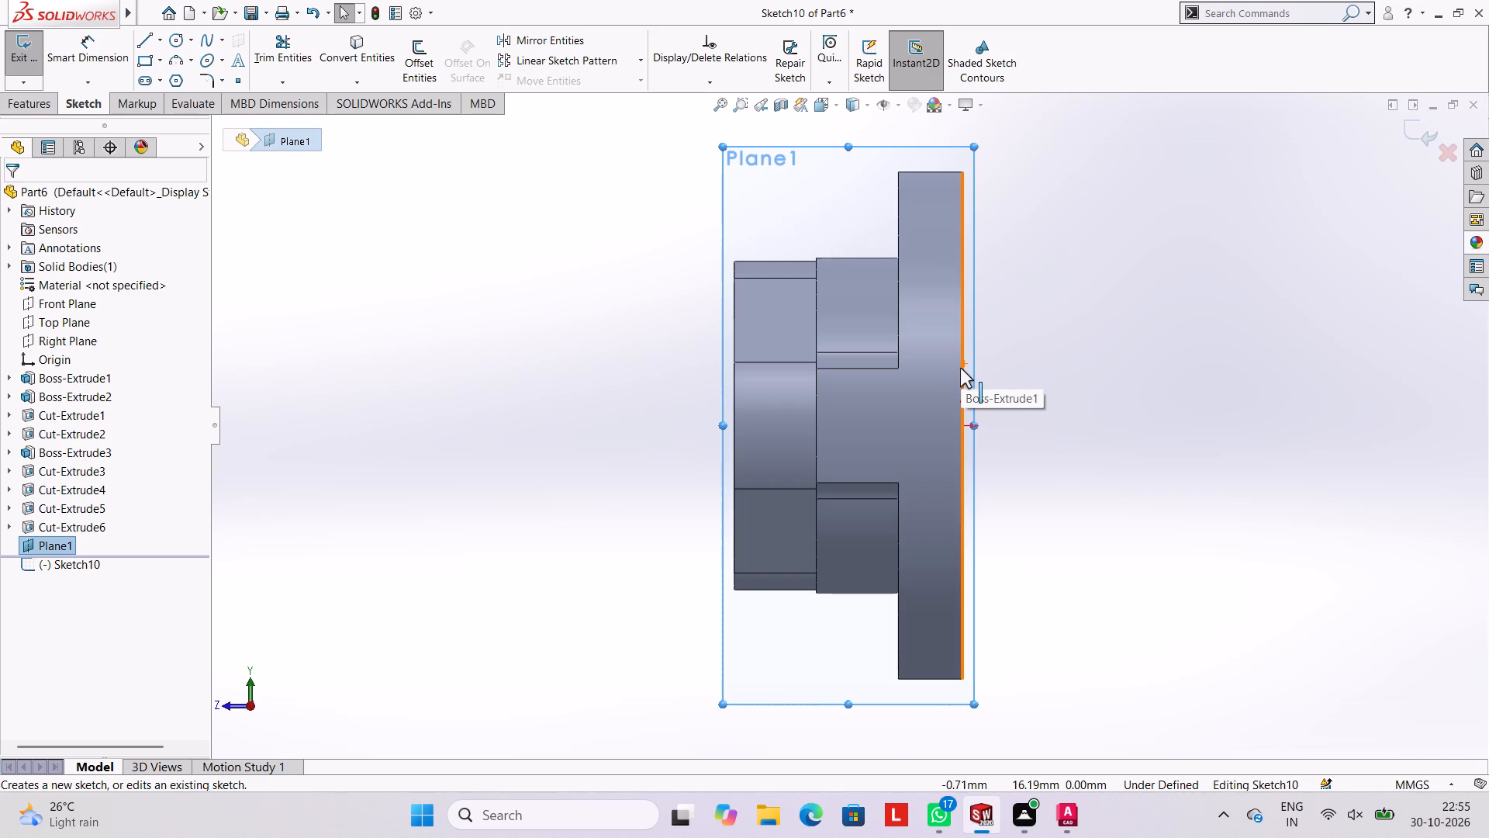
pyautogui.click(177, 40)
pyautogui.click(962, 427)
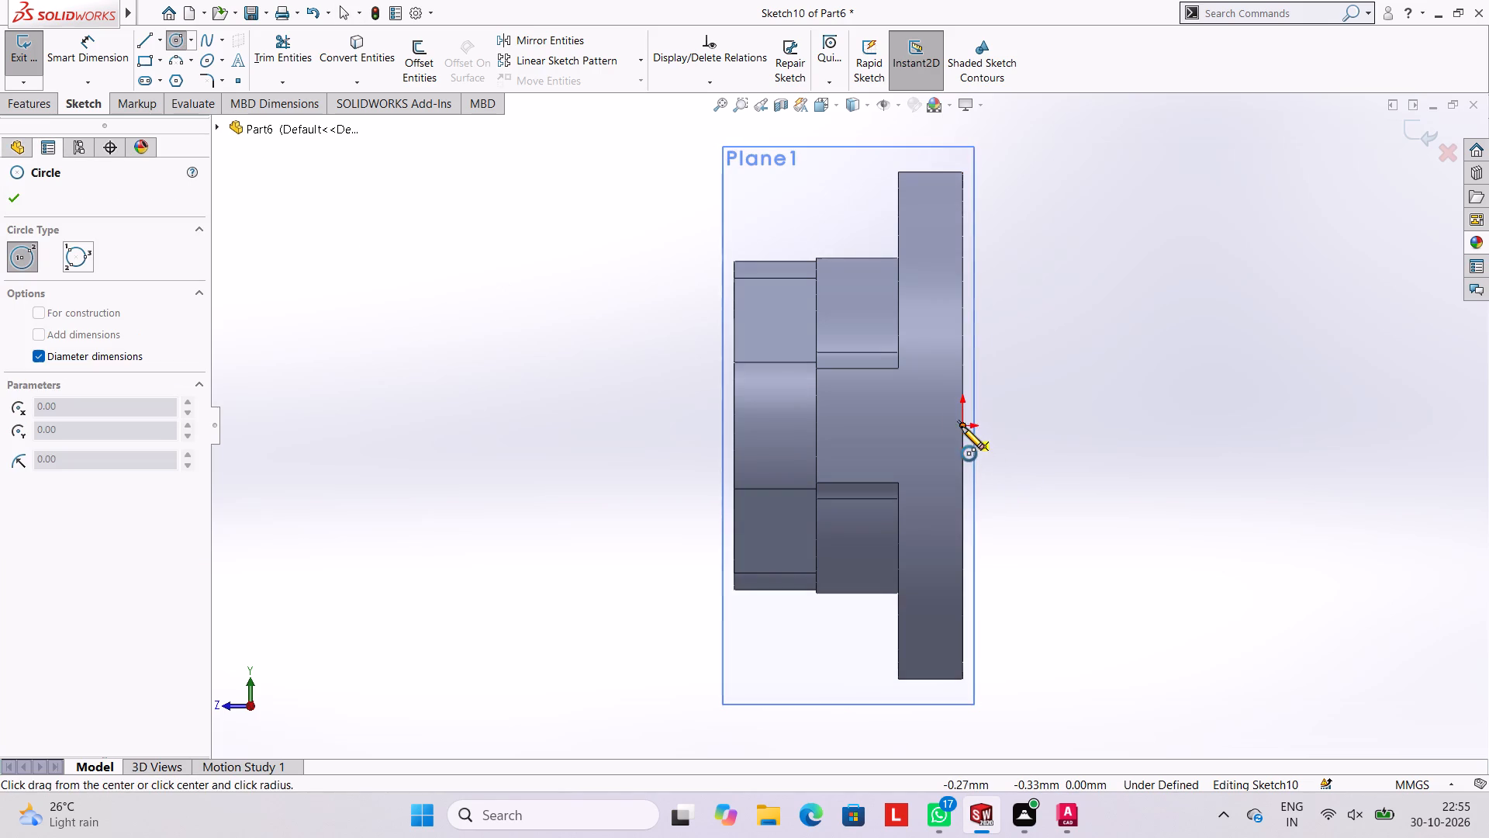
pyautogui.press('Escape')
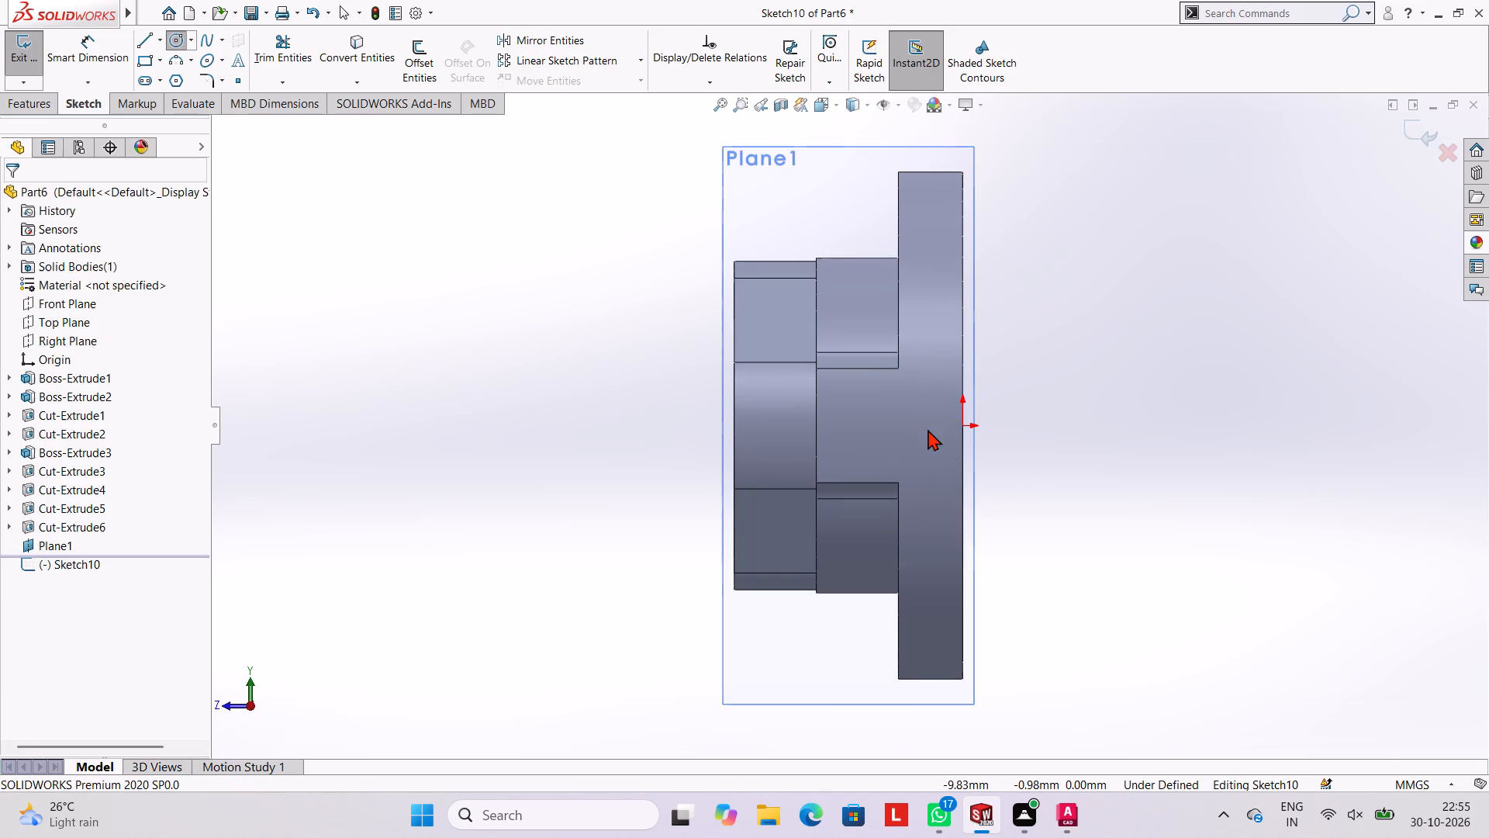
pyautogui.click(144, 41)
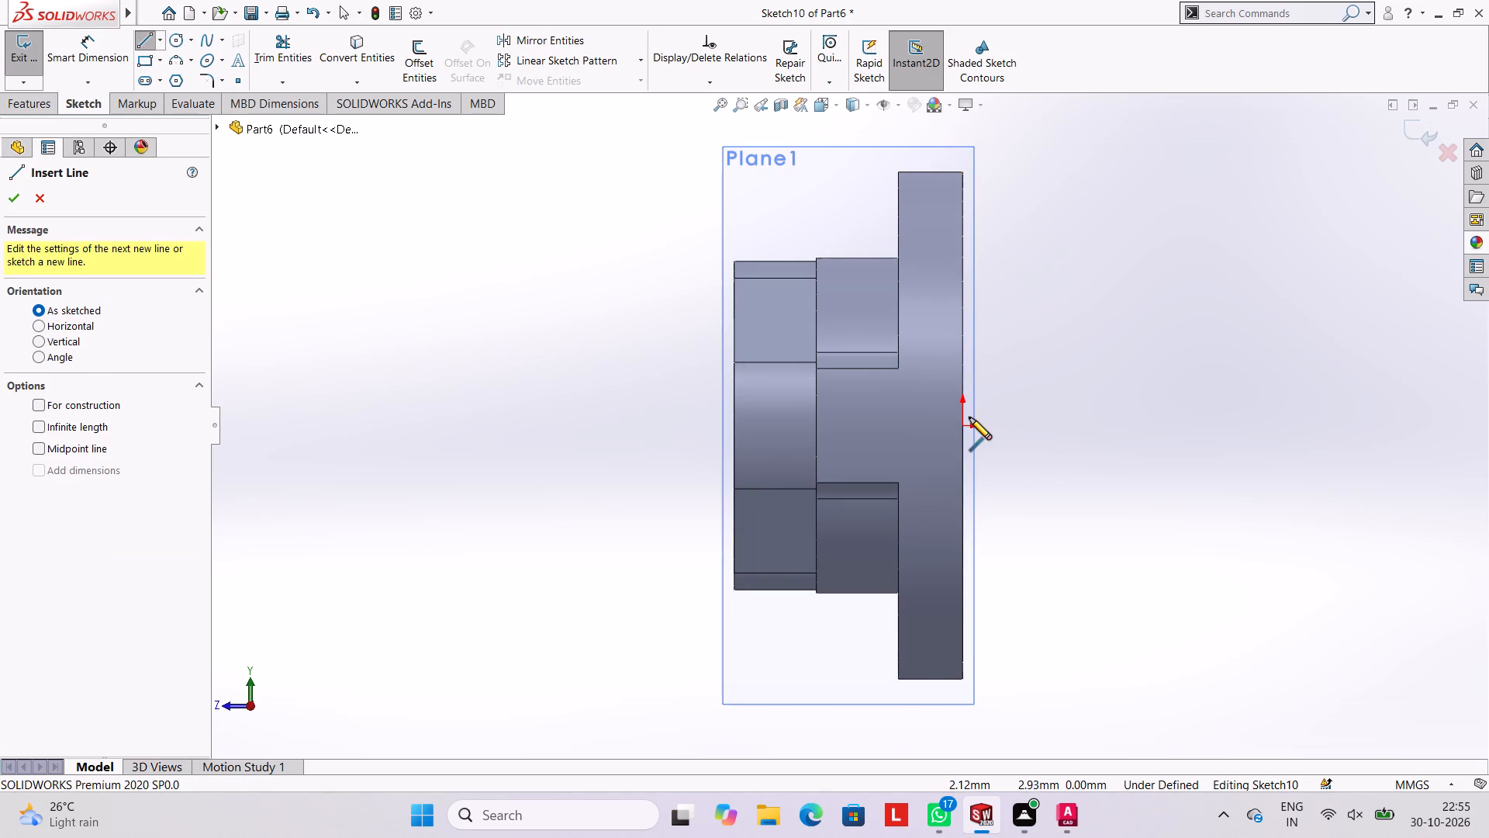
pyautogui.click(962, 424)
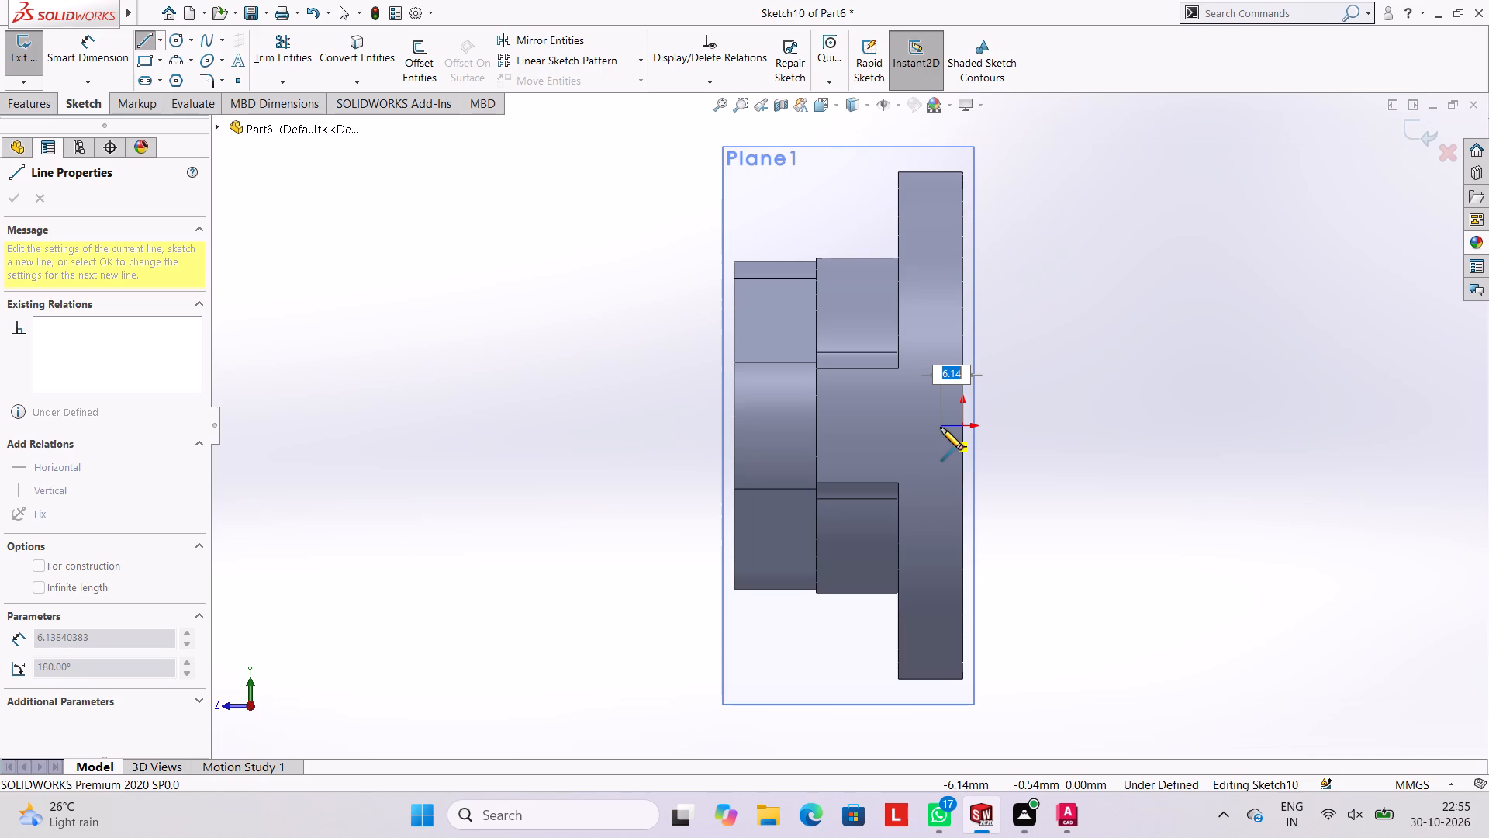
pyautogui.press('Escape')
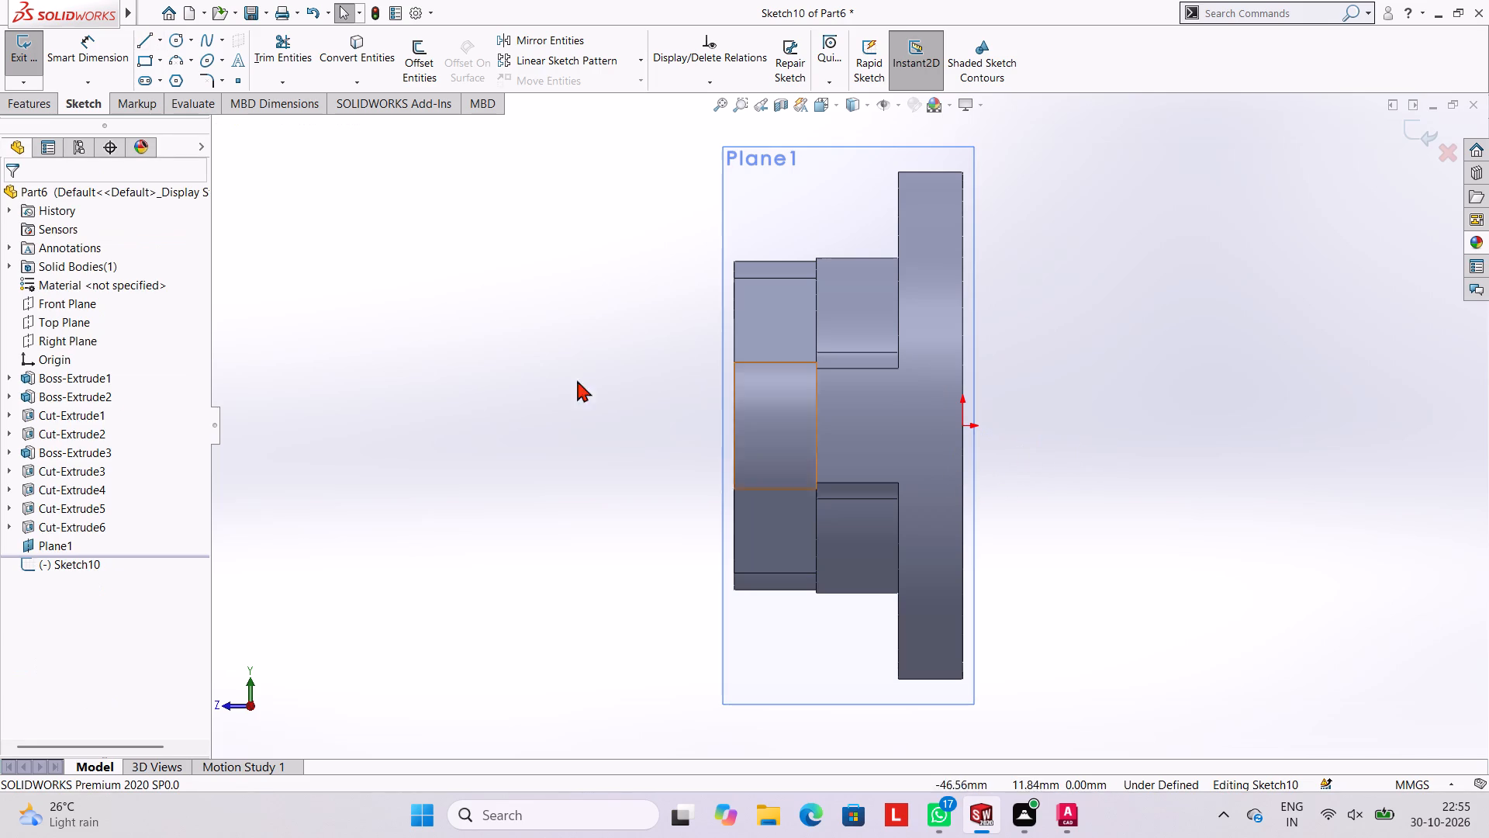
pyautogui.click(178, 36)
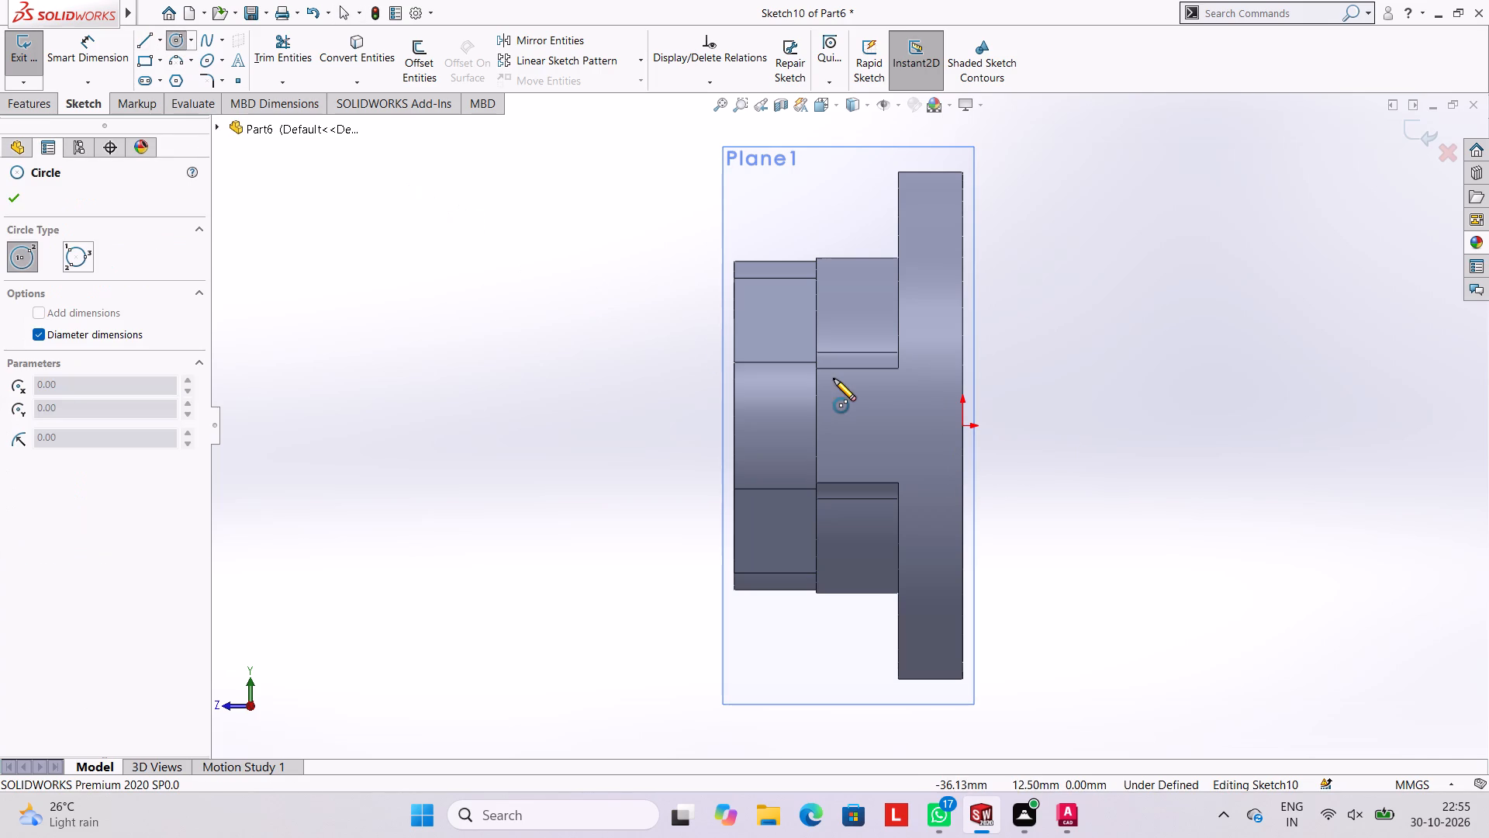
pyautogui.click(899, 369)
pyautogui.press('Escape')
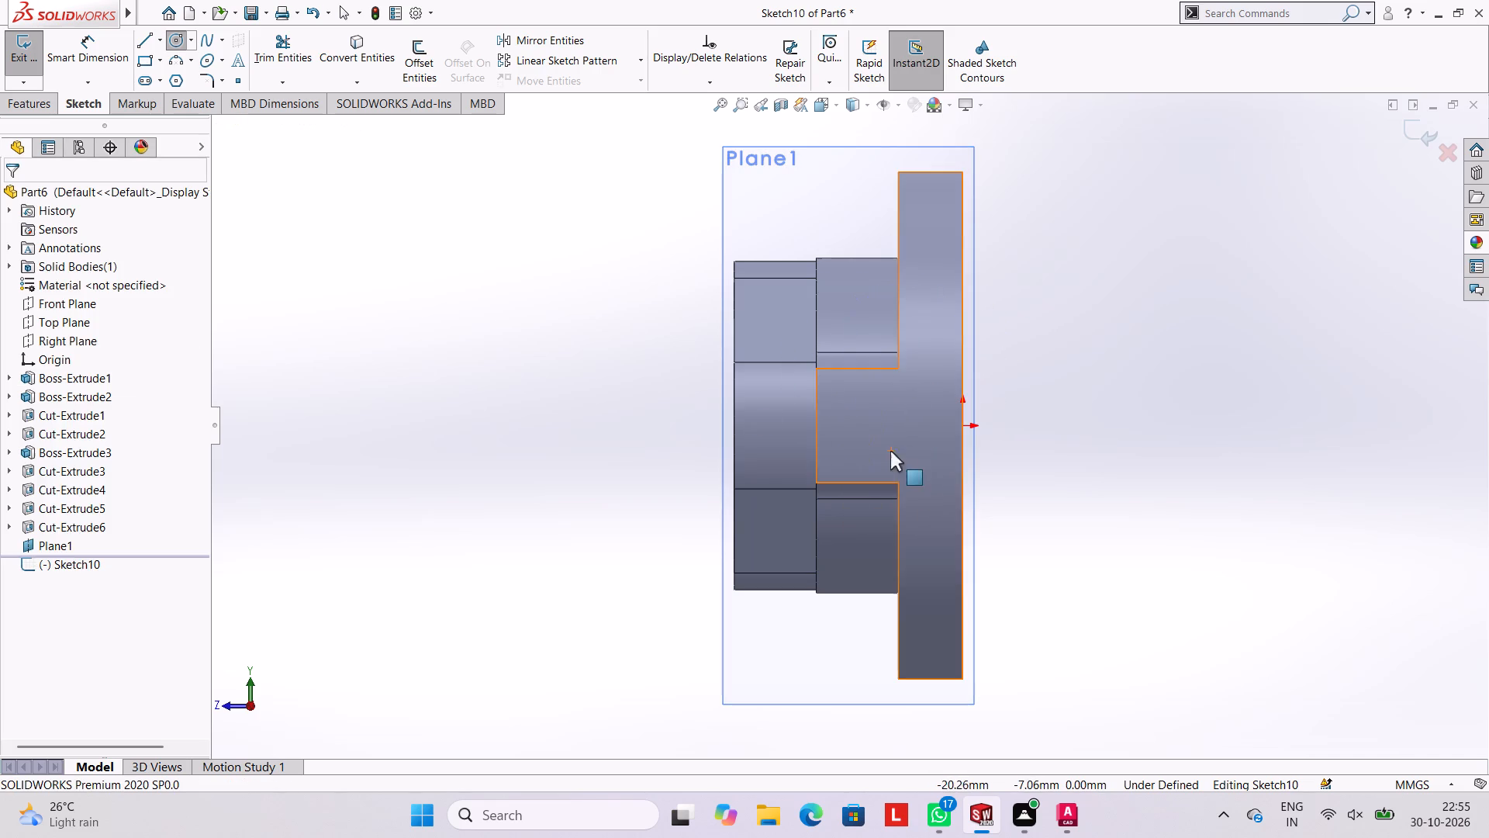
# Sketch a vertical line along the disc's front face, joining the two corners where the raised boss's side lug meets the disc.
pyautogui.click(142, 35)
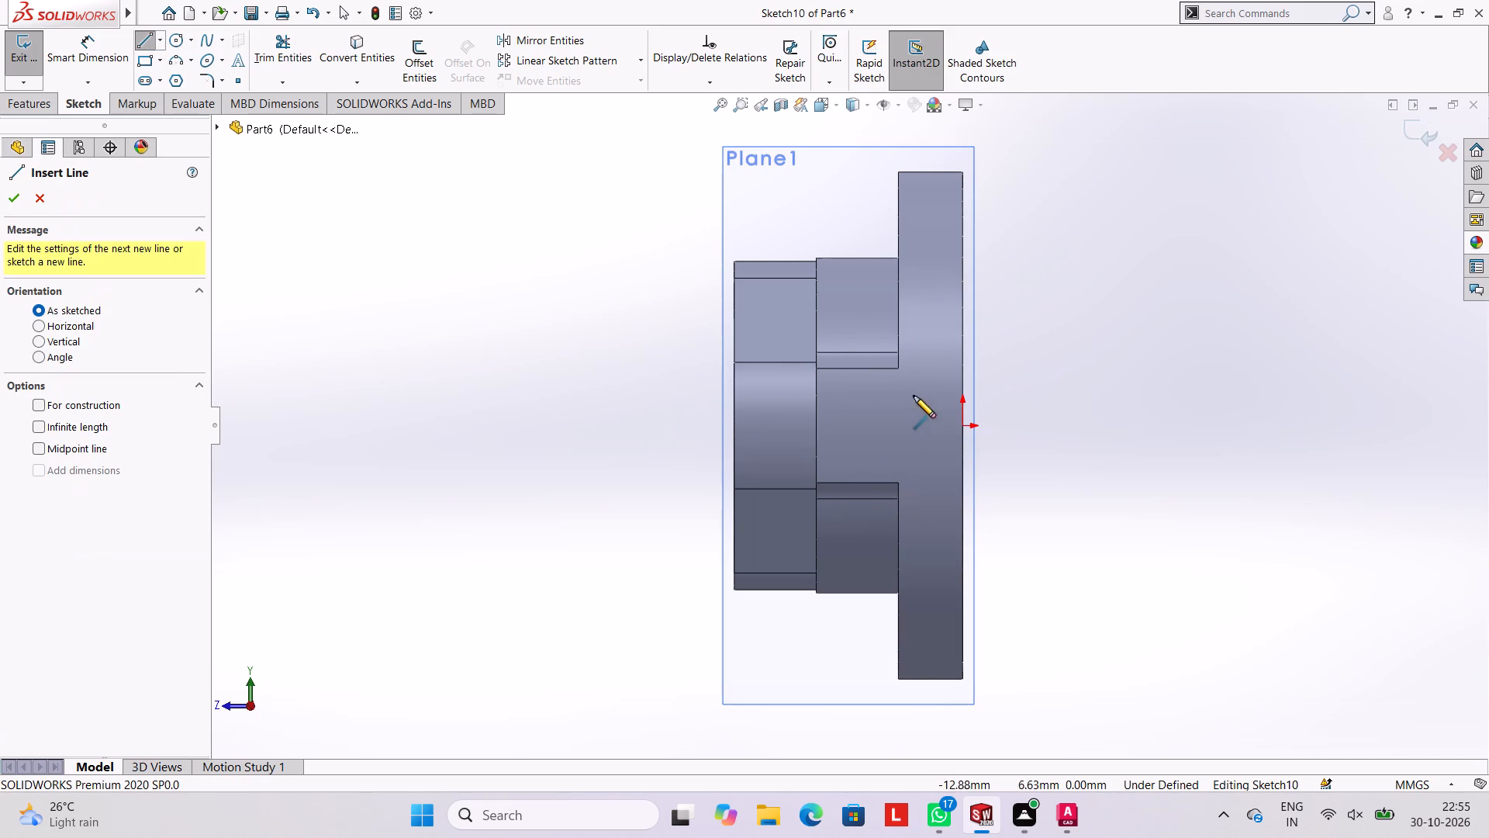
pyautogui.click(897, 368)
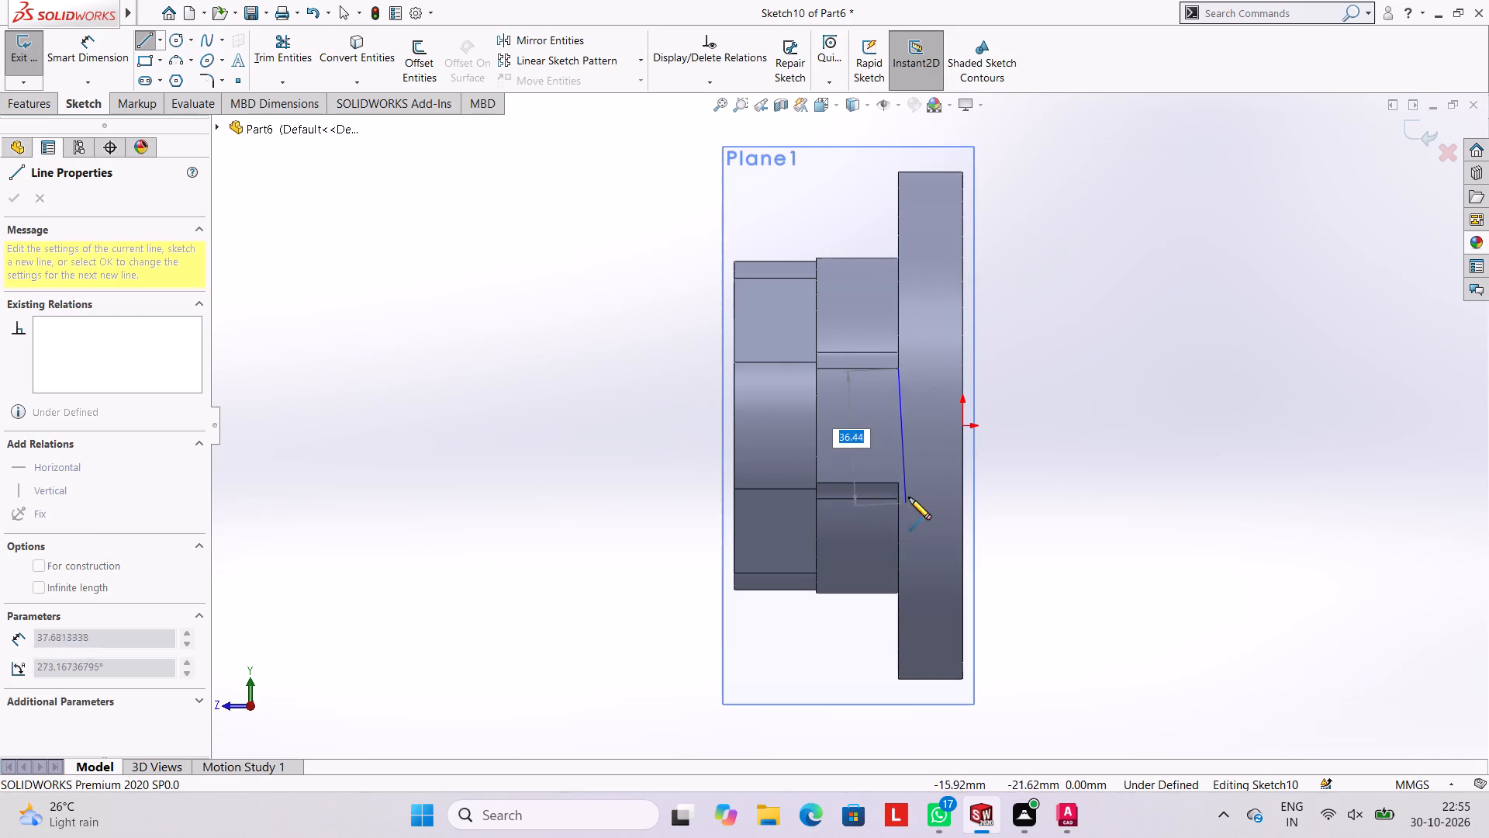
pyautogui.click(897, 483)
pyautogui.press('Escape')
pyautogui.press('Escape')
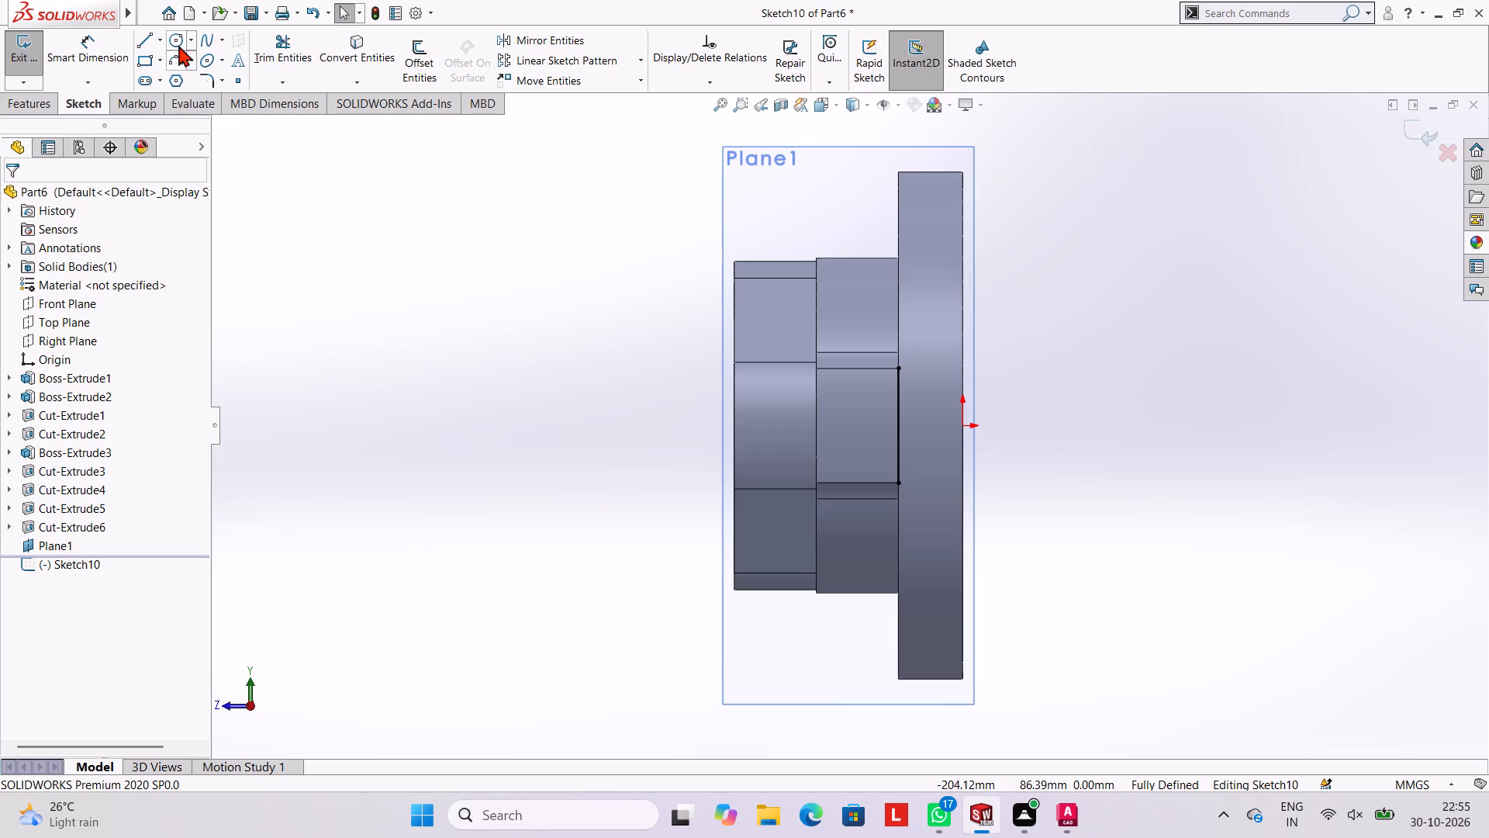
# Sketch a 20 mm diameter circle centred on the midpoint of the vertical line.
pyautogui.click(178, 45)
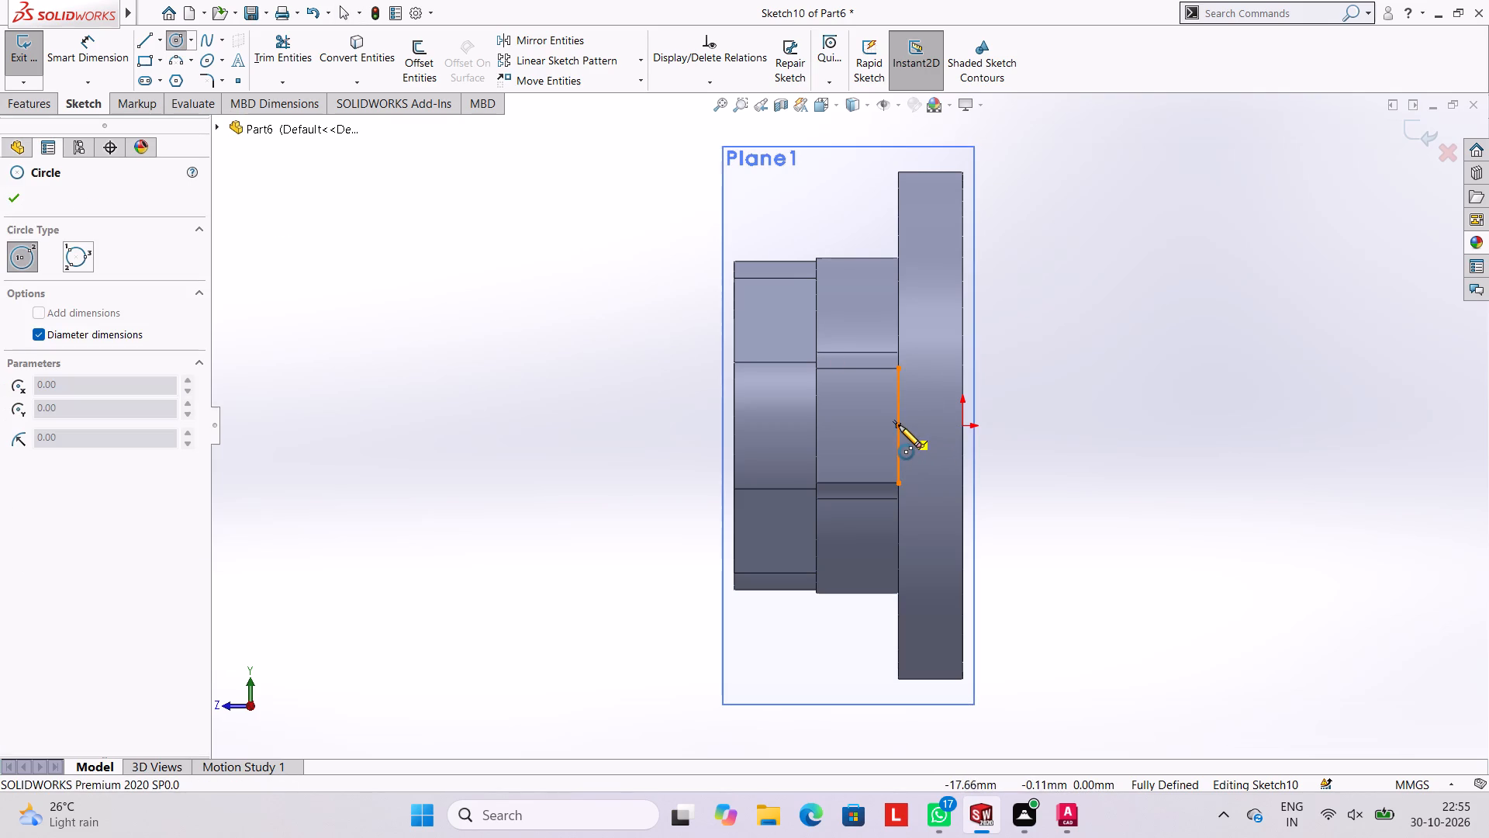
pyautogui.click(897, 424)
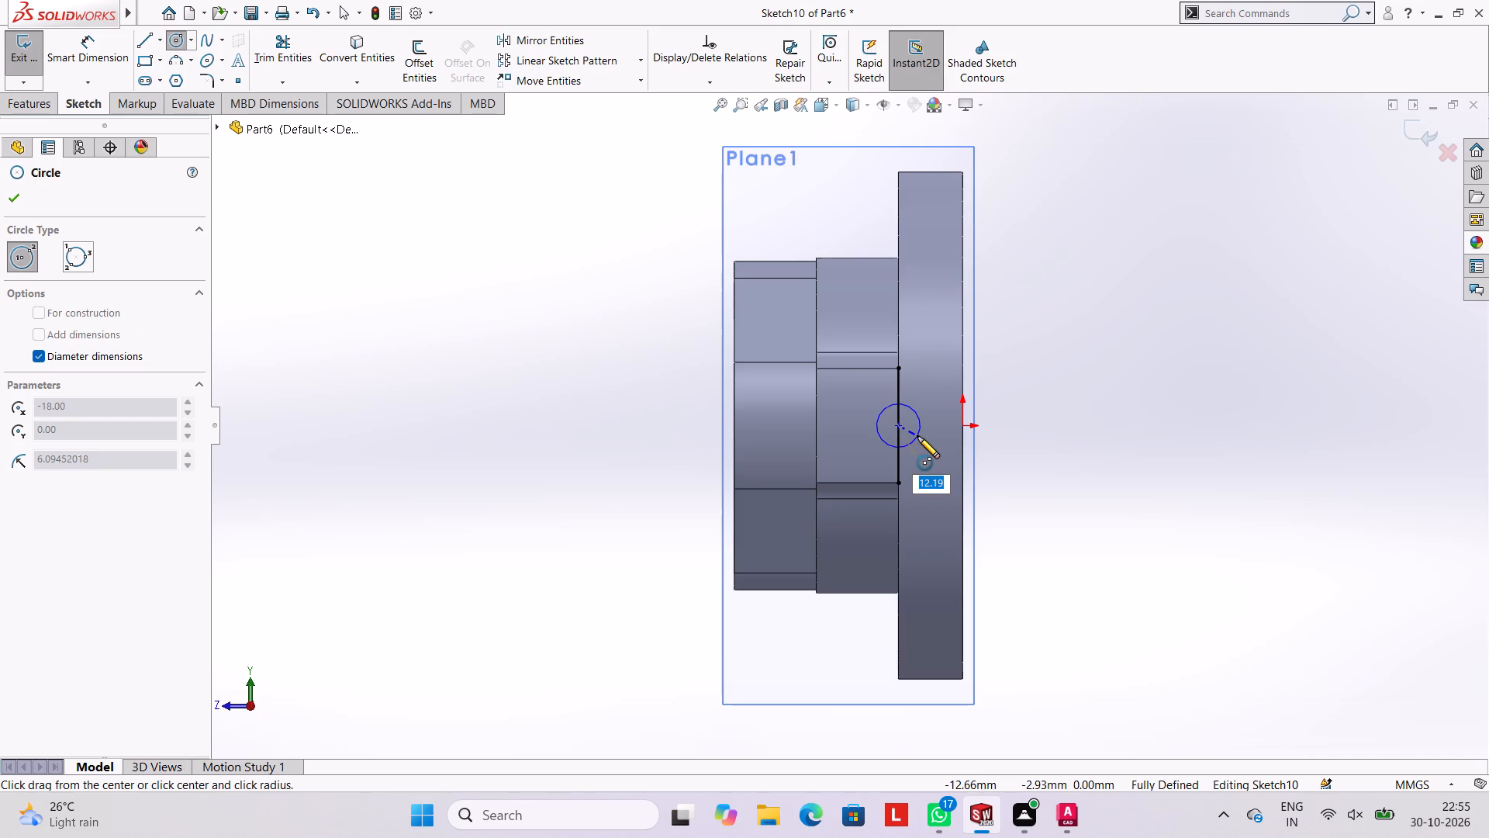
pyautogui.write('20')
pyautogui.press('Return')
pyautogui.press('Escape')
pyautogui.press('Escape')
pyautogui.press('Escape')
pyautogui.press('Escape')
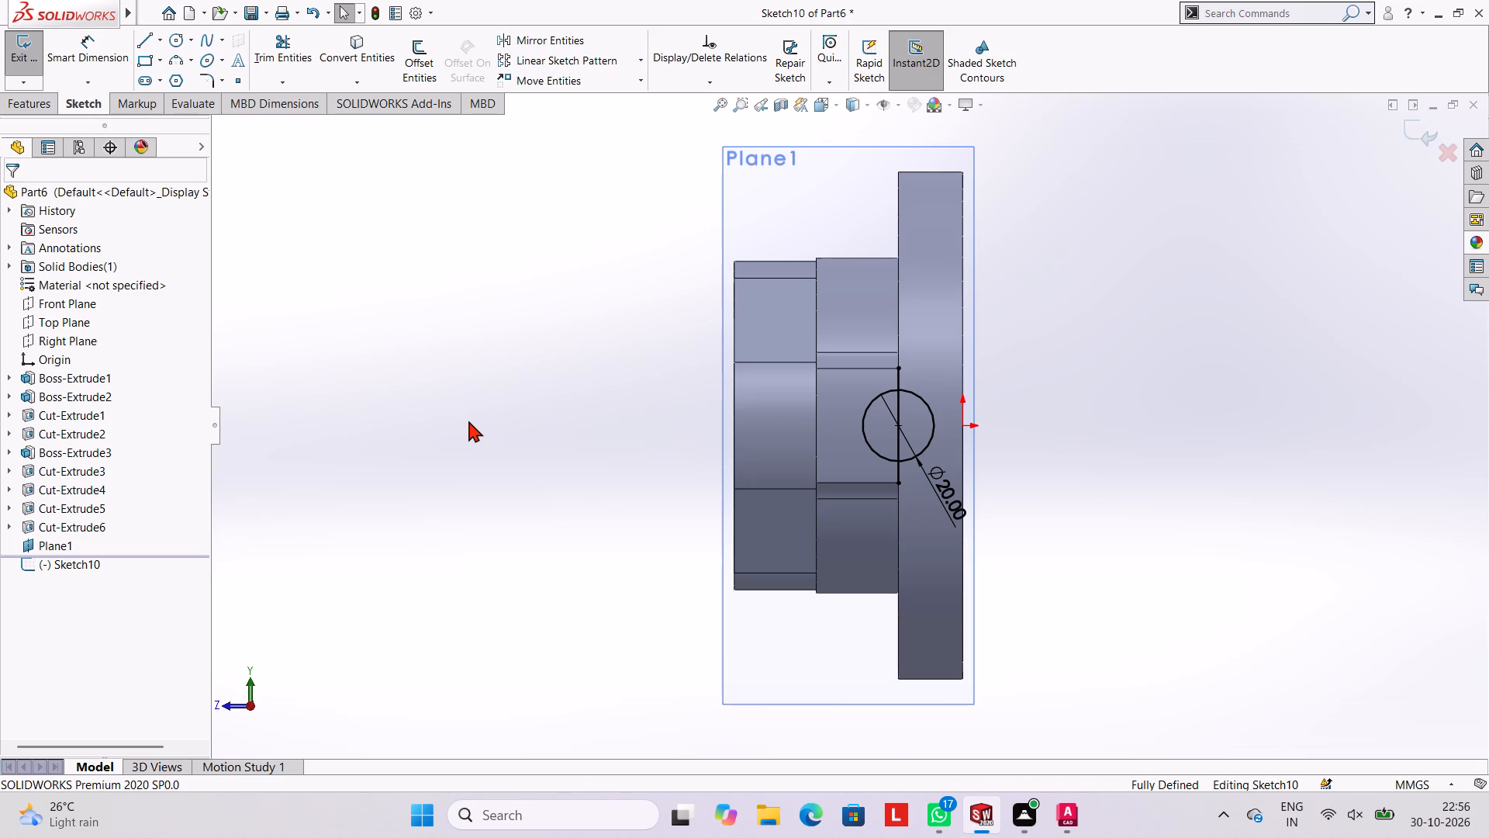
# Cut-extrude both halves of the 20 mm circle to a blind depth of 4 mm.
pyautogui.click(38, 109)
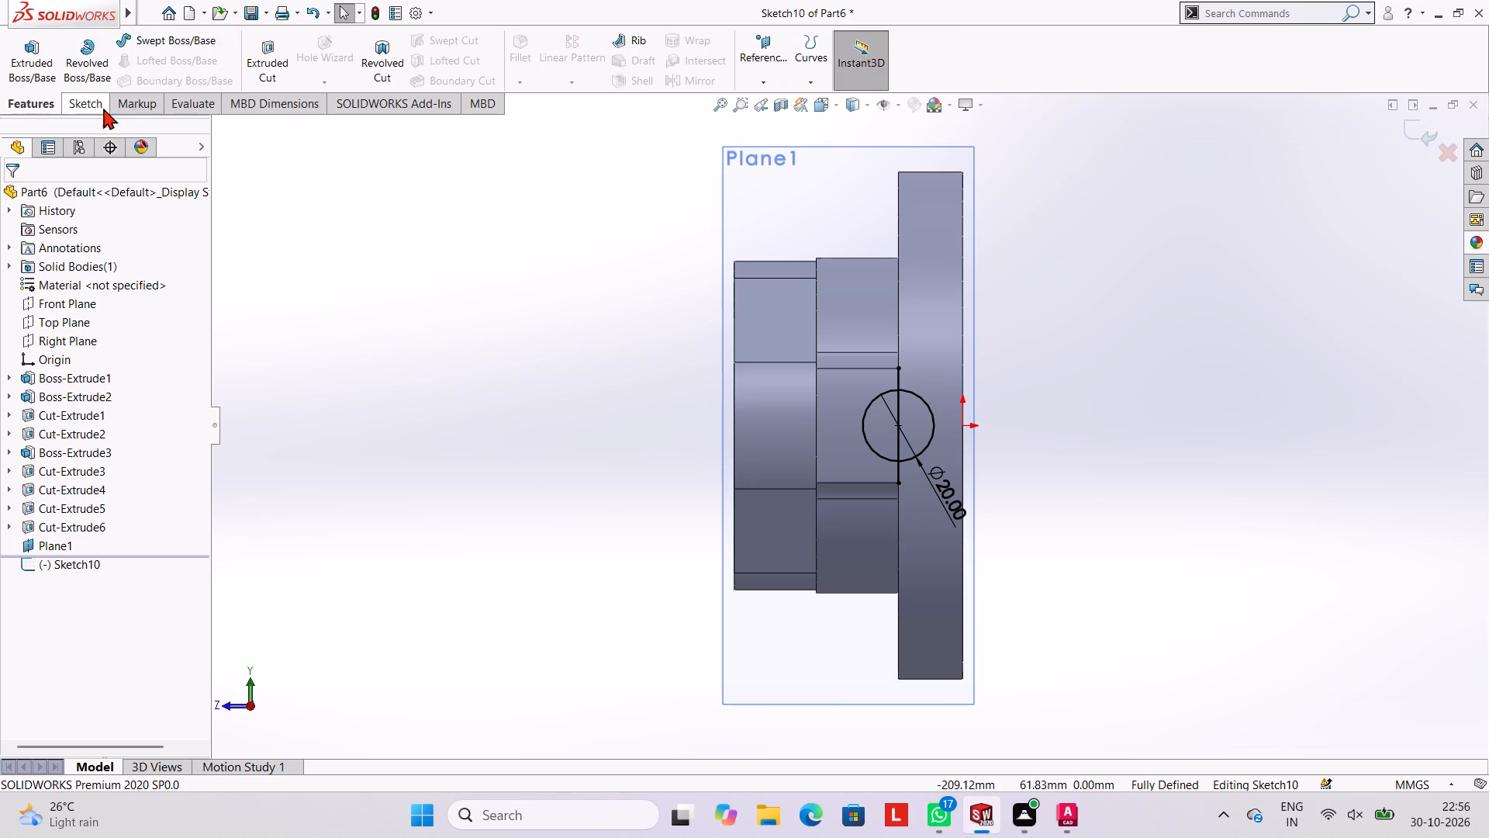
pyautogui.click(258, 73)
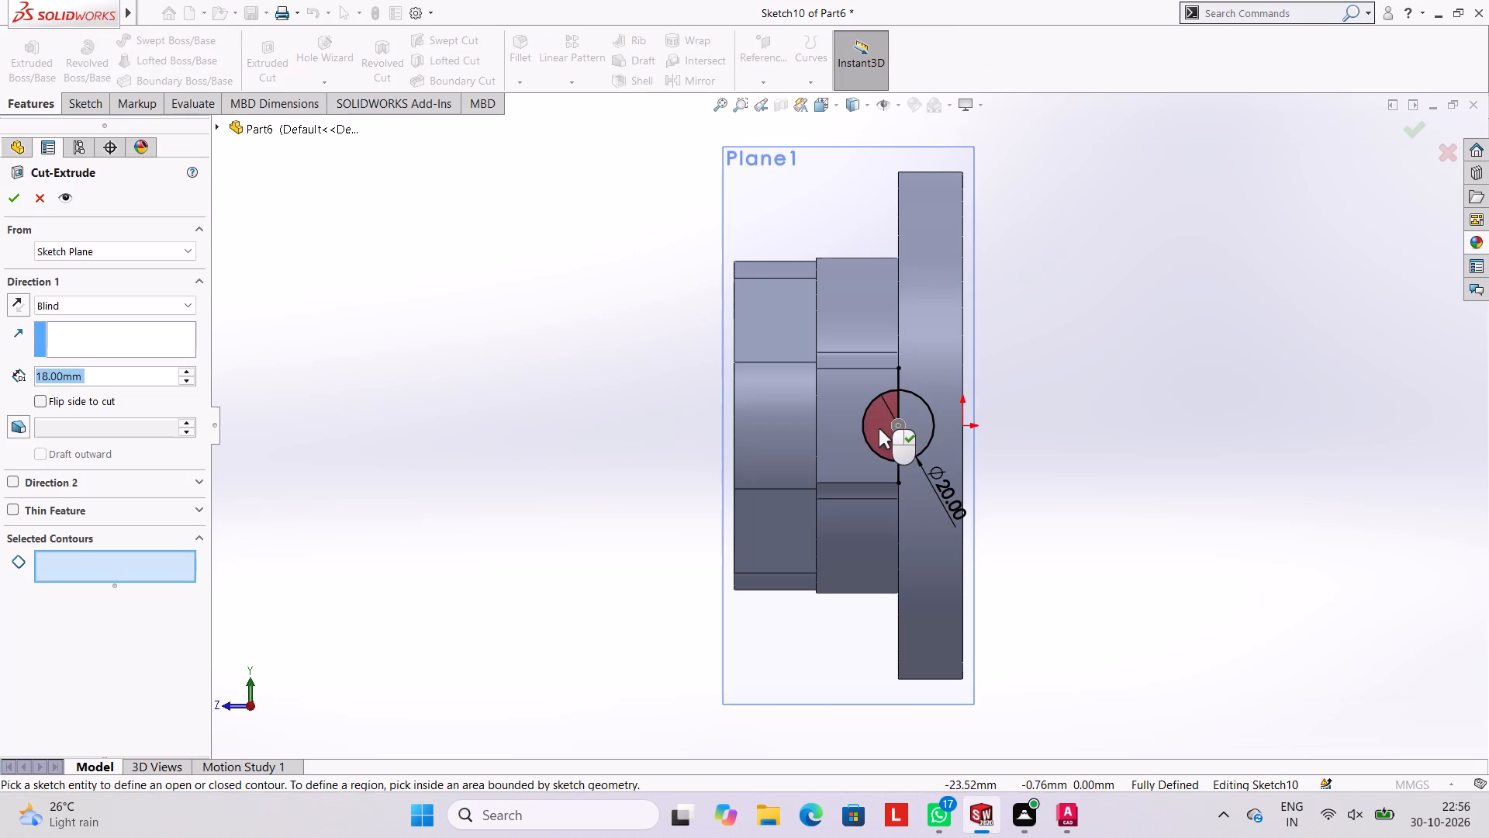
pyautogui.click(879, 428)
pyautogui.click(913, 428)
pyautogui.click(111, 383)
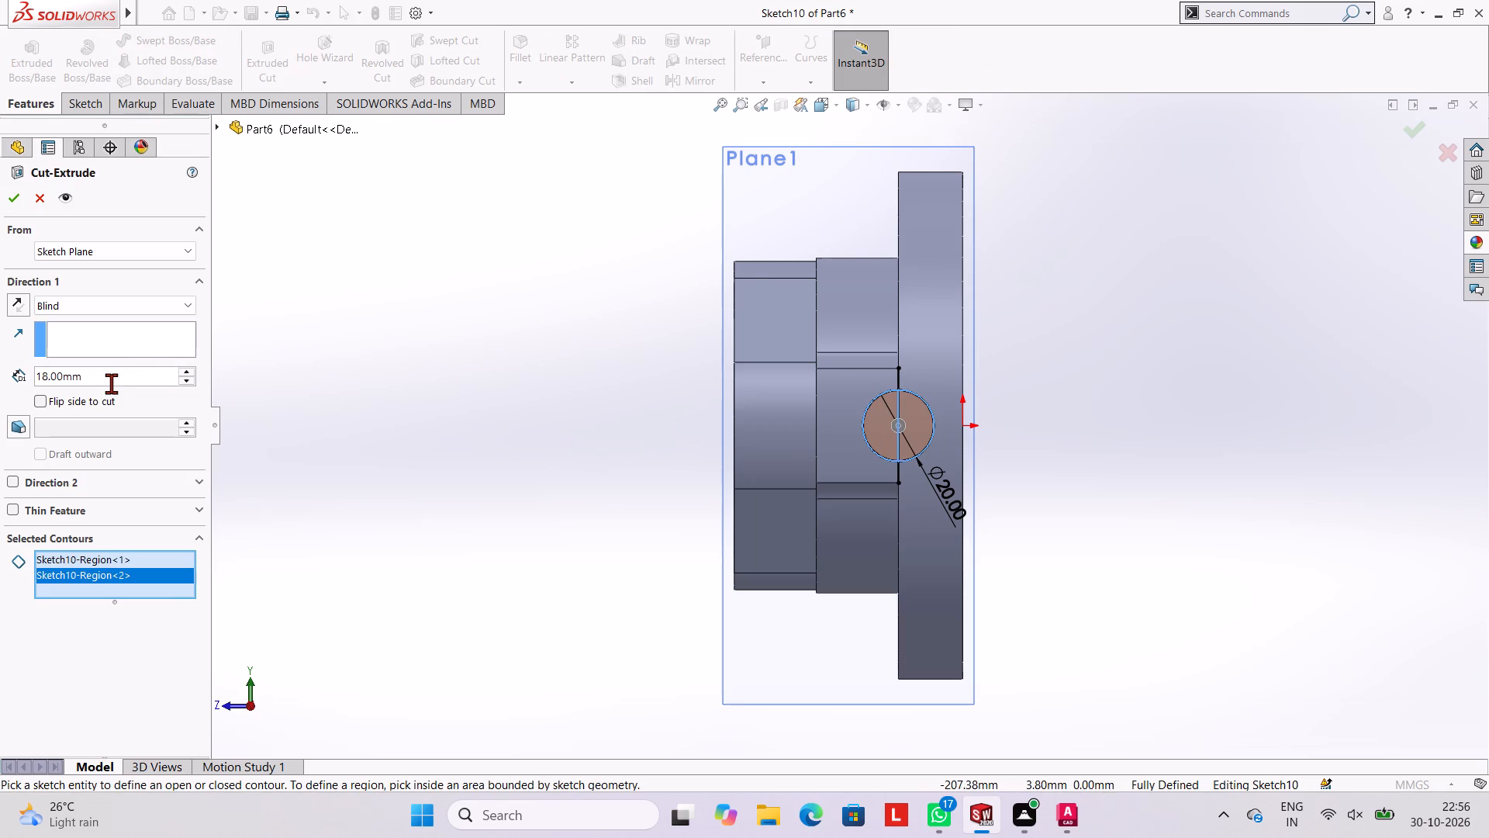
pyautogui.press('BackSpace')
pyautogui.press('BackSpace')
pyautogui.press('BackSpace')
pyautogui.press('BackSpace')
pyautogui.press('BackSpace')
pyautogui.press('BackSpace')
pyautogui.press('BackSpace')
pyautogui.press('BackSpace')
pyautogui.press('BackSpace')
pyautogui.press('BackSpace')
pyautogui.press('BackSpace')
pyautogui.press('BackSpace')
pyautogui.press('BackSpace')
pyautogui.press('BackSpace')
pyautogui.press('BackSpace')
pyautogui.press('BackSpace')
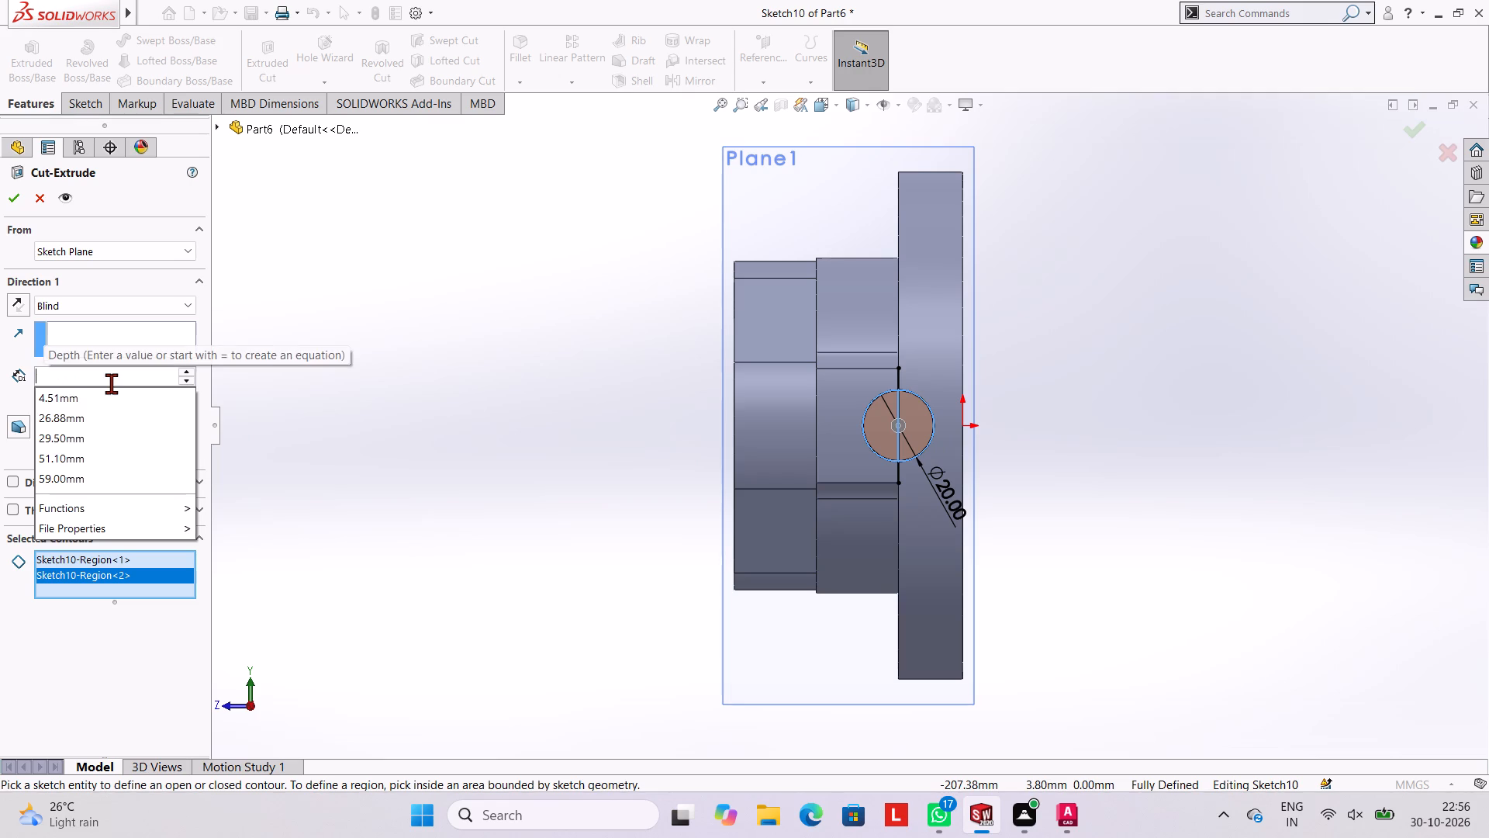
pyautogui.press('4')
pyautogui.press('Return')
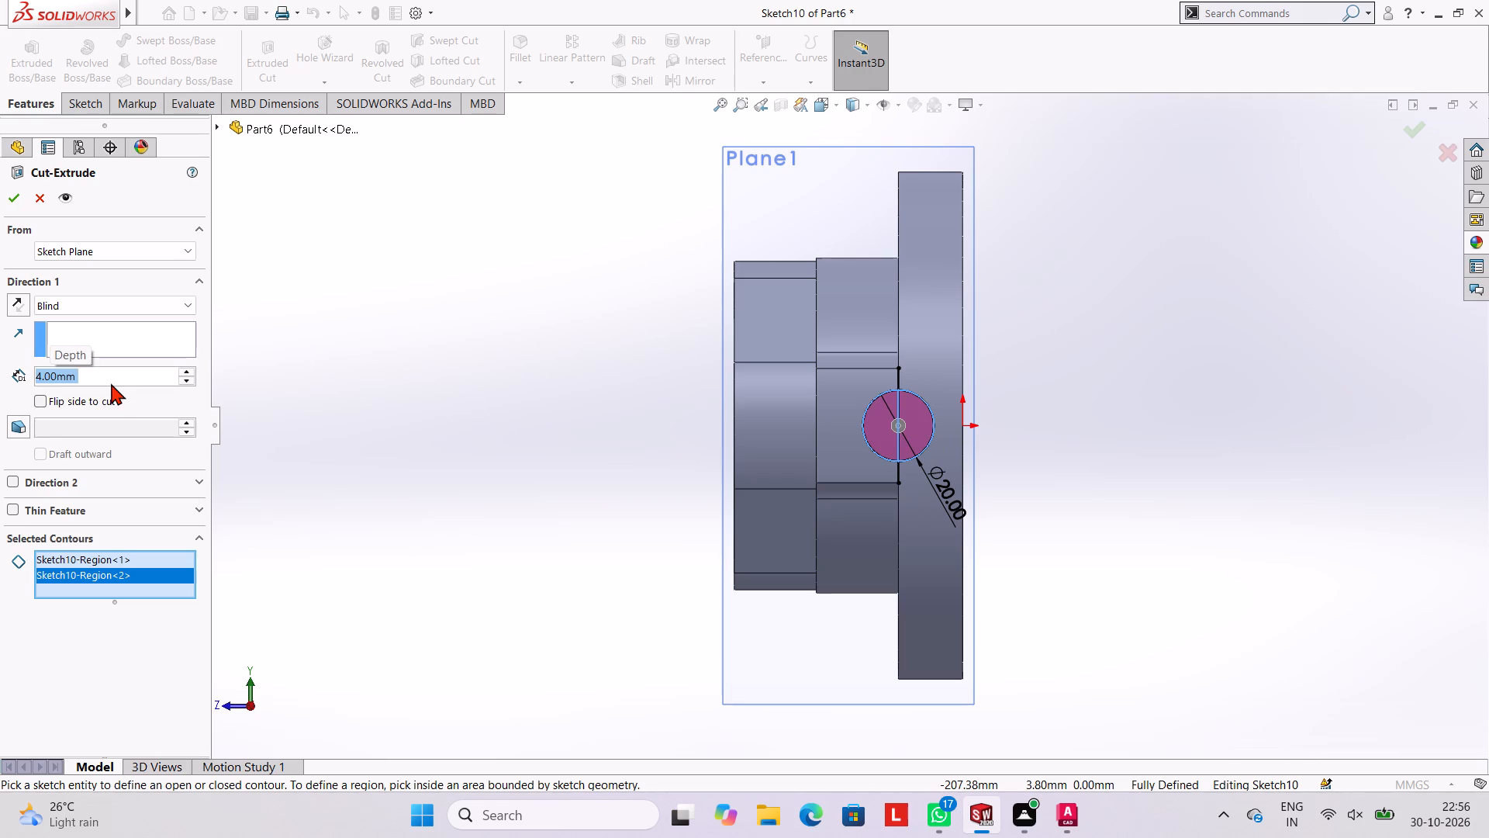
pyautogui.click(6, 197)
pyautogui.click(431, 337)
# Hide the offset reference plane beside the flange.
pyautogui.moveTo(446, 340); pyautogui.dragTo(450, 340, button='middle')
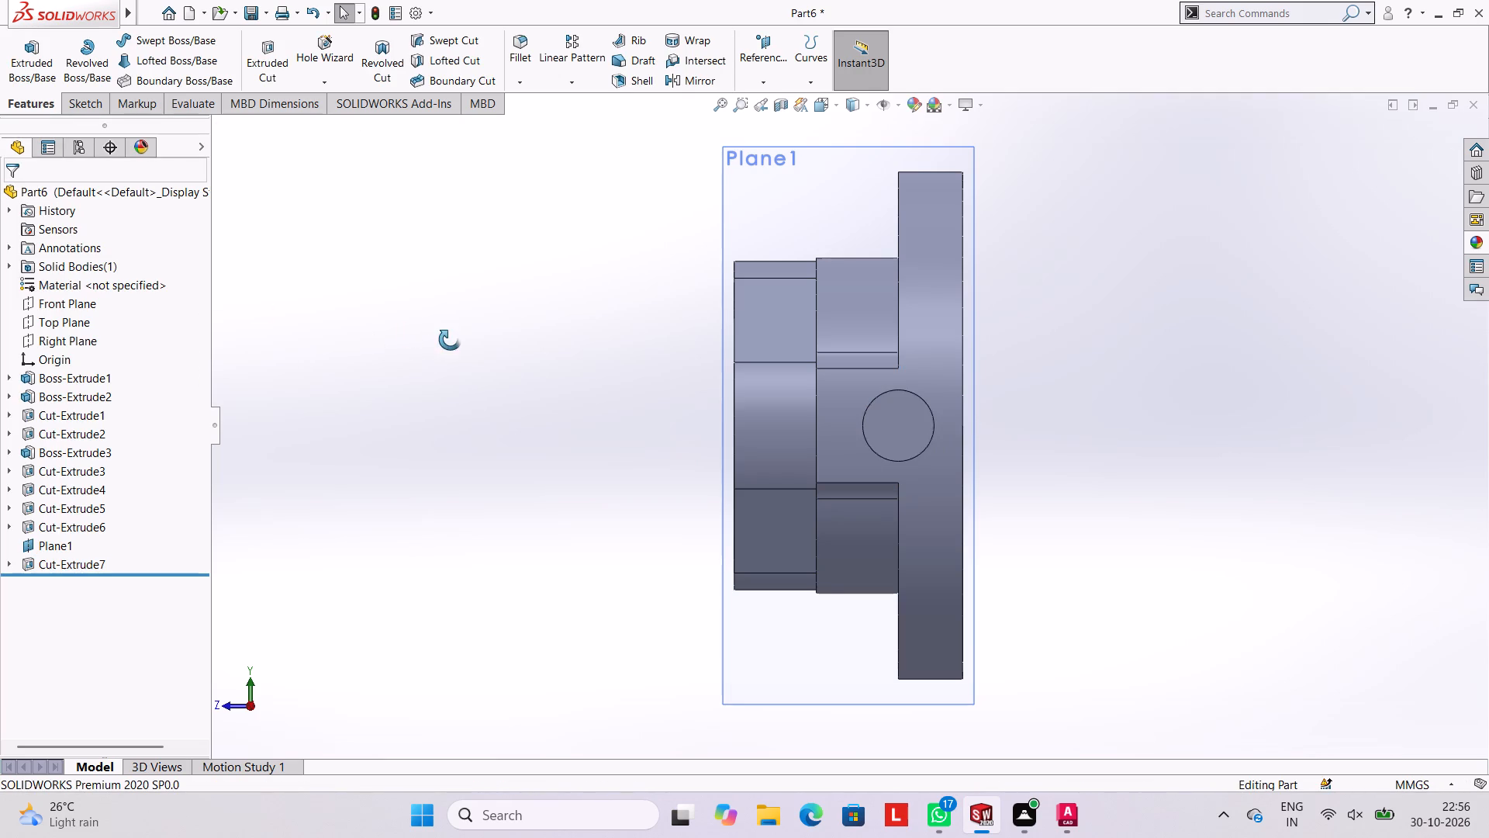
pyautogui.moveTo(450, 340); pyautogui.dragTo(515, 327, button='middle')
pyautogui.scroll(1, 507, 333)
pyautogui.press('Escape')
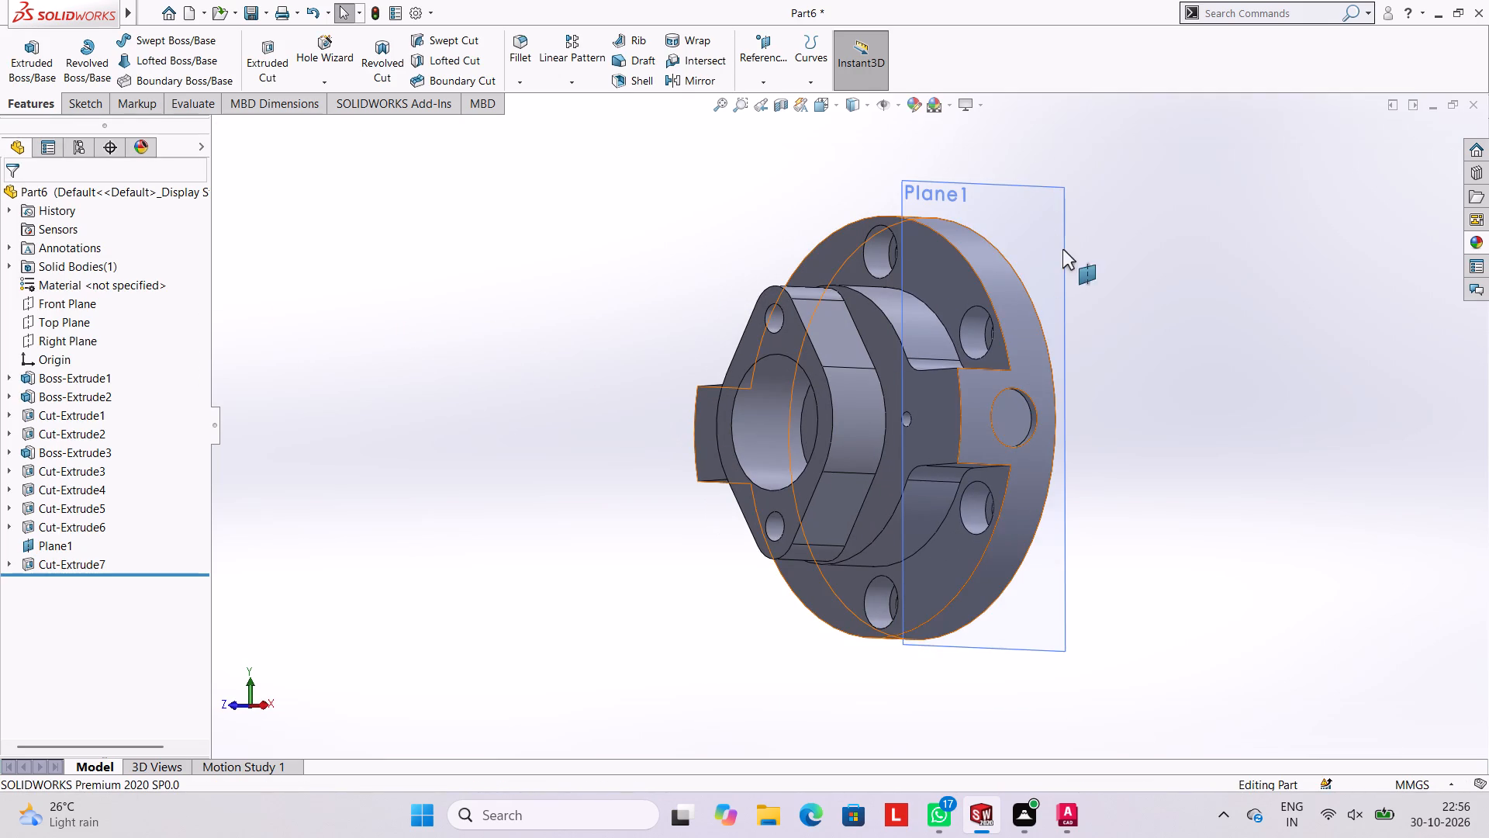
pyautogui.click(1041, 220)
pyautogui.click(1137, 179)
pyautogui.press('Escape')
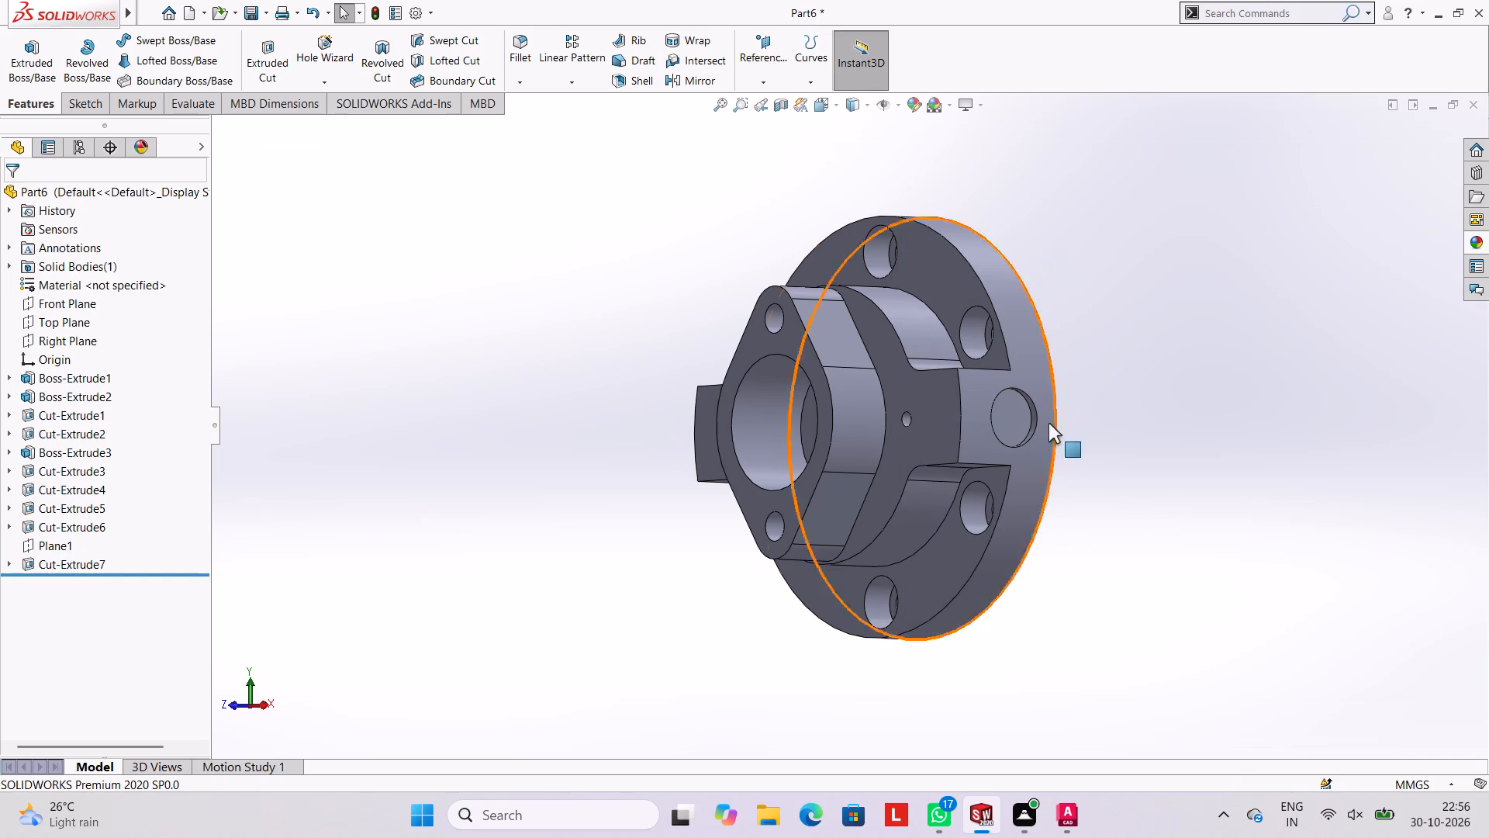
# Sketch a 12 mm diameter circle on the floor of the 20 mm side recess, concentric with the recess.
pyautogui.click(1016, 416)
pyautogui.click(1083, 369)
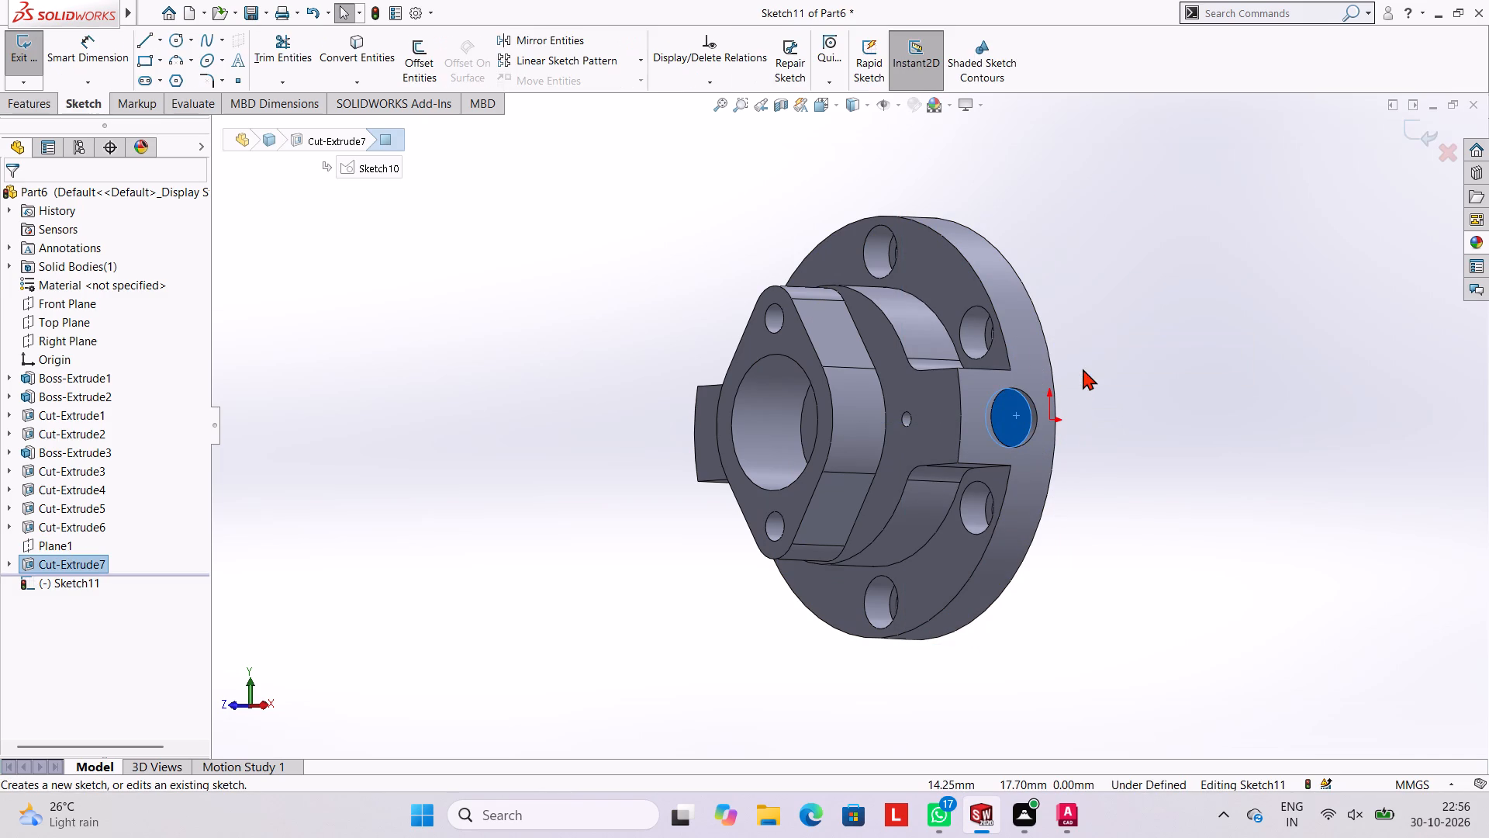
pyautogui.hotkey('ctrl', '8')
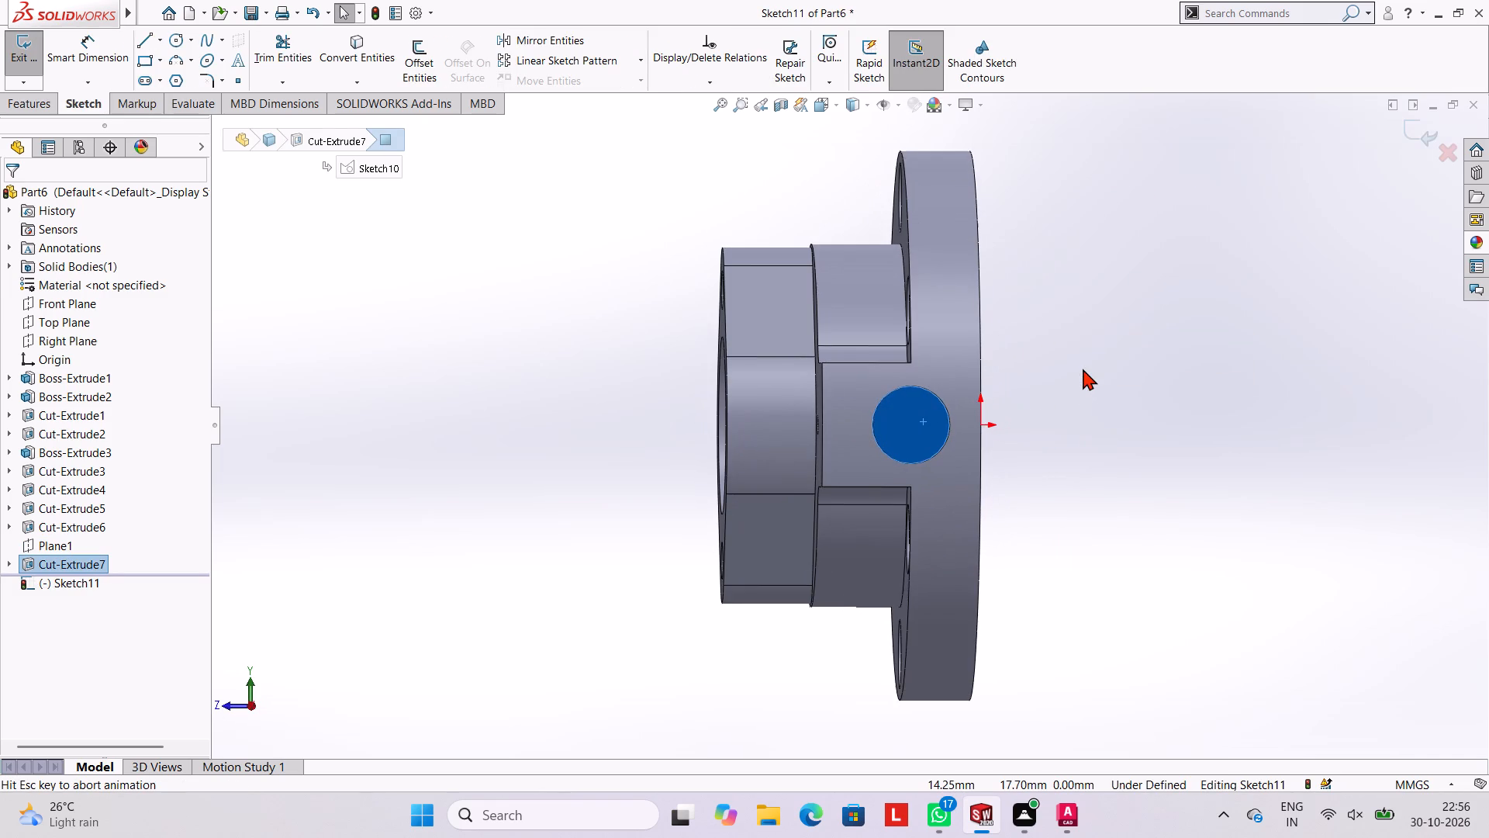
pyautogui.scroll(-2, 1007, 391)
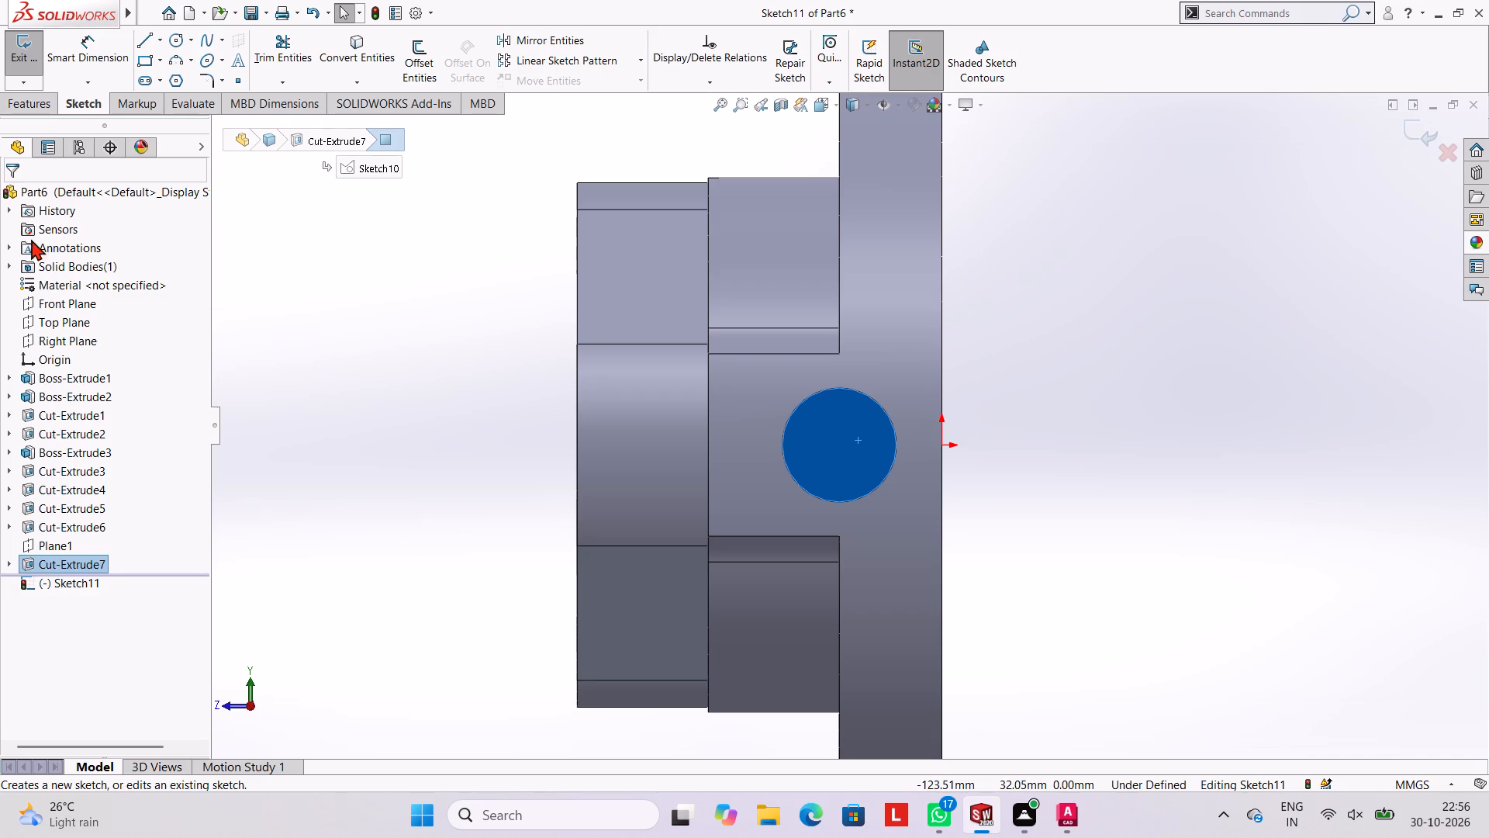
pyautogui.click(179, 44)
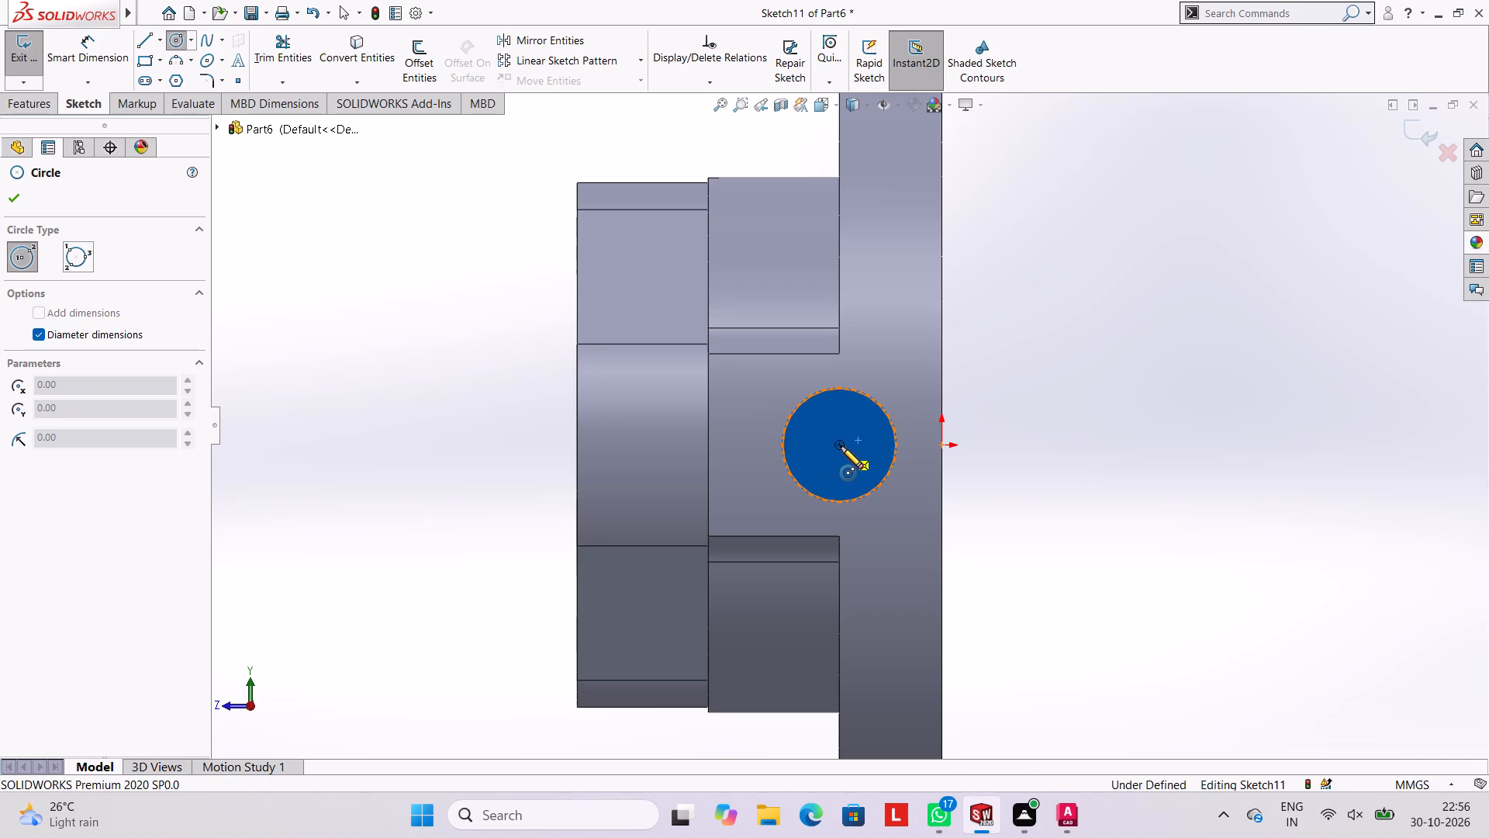
pyautogui.click(840, 446)
pyautogui.write('12')
pyautogui.press('Return')
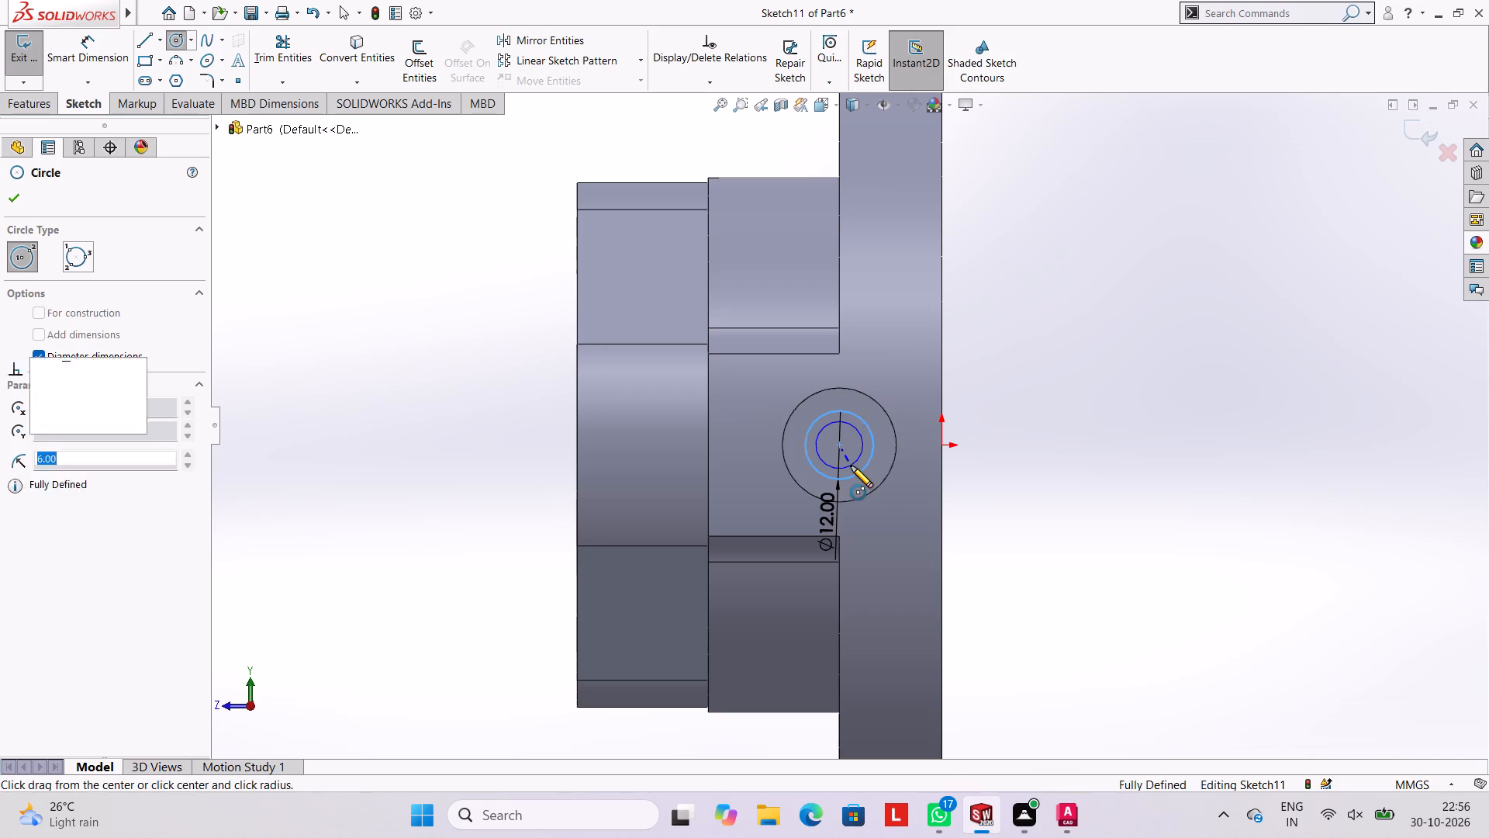
pyautogui.press('Escape')
pyautogui.press('Escape')
pyautogui.press('Escape')
pyautogui.press('Escape')
pyautogui.press('Escape')
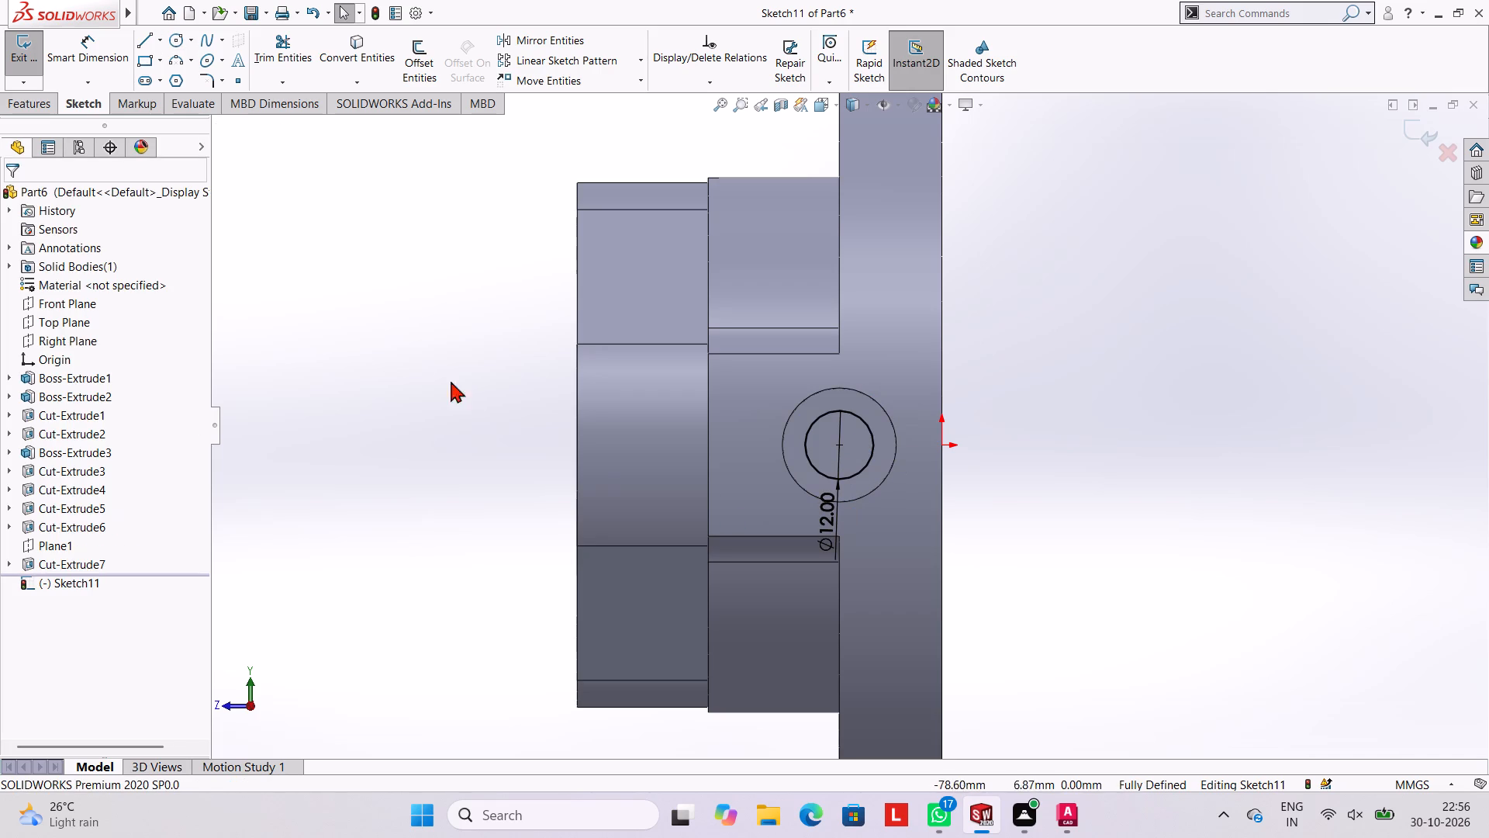
# Cut-extrude the 12 mm circle to a blind depth of 25 mm.
pyautogui.click(31, 95)
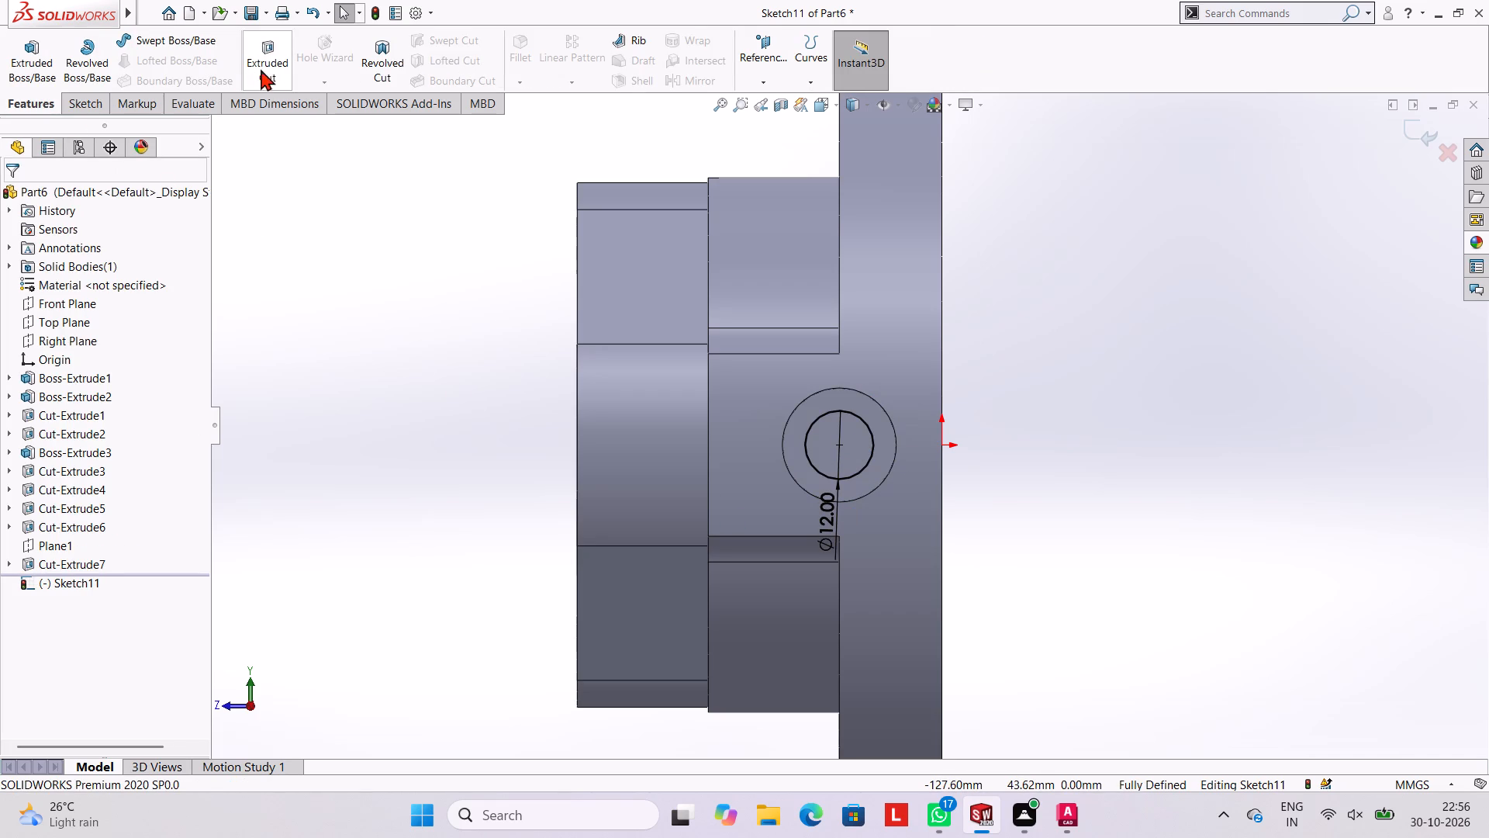
pyautogui.click(270, 68)
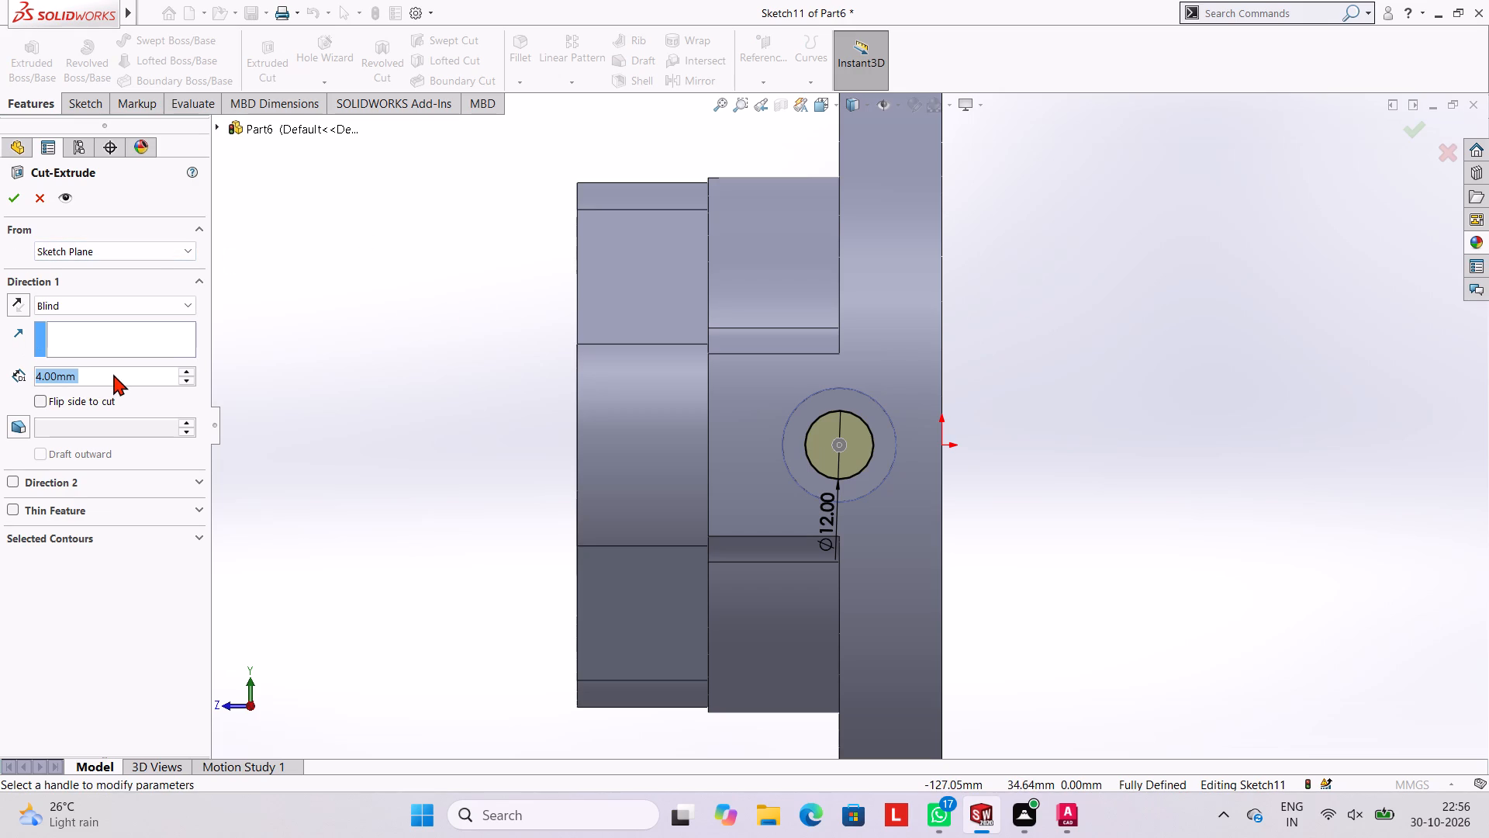
pyautogui.write('25')
pyautogui.press('Return')
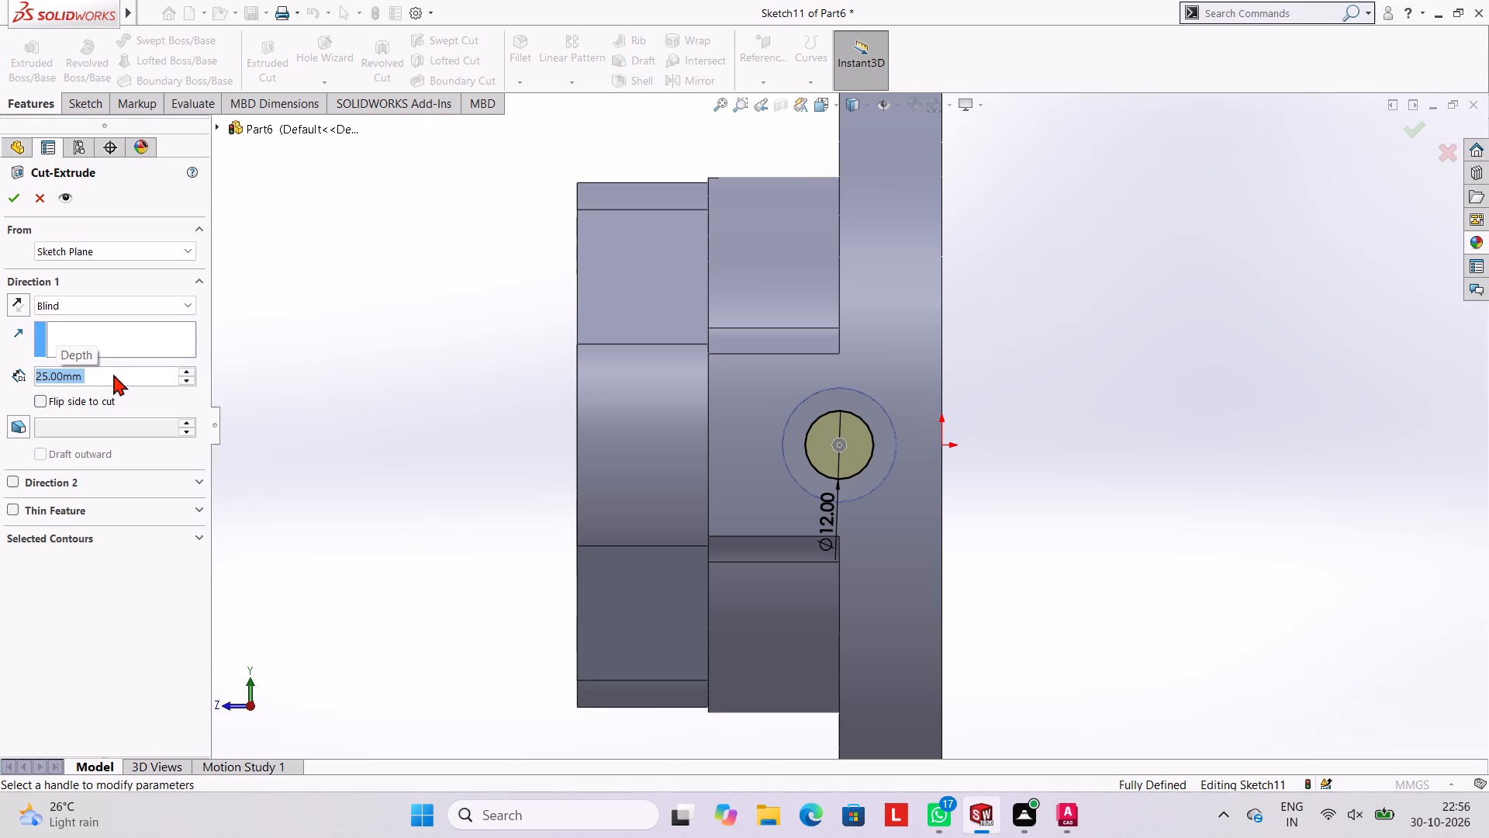
pyautogui.click(12, 197)
pyautogui.click(249, 248)
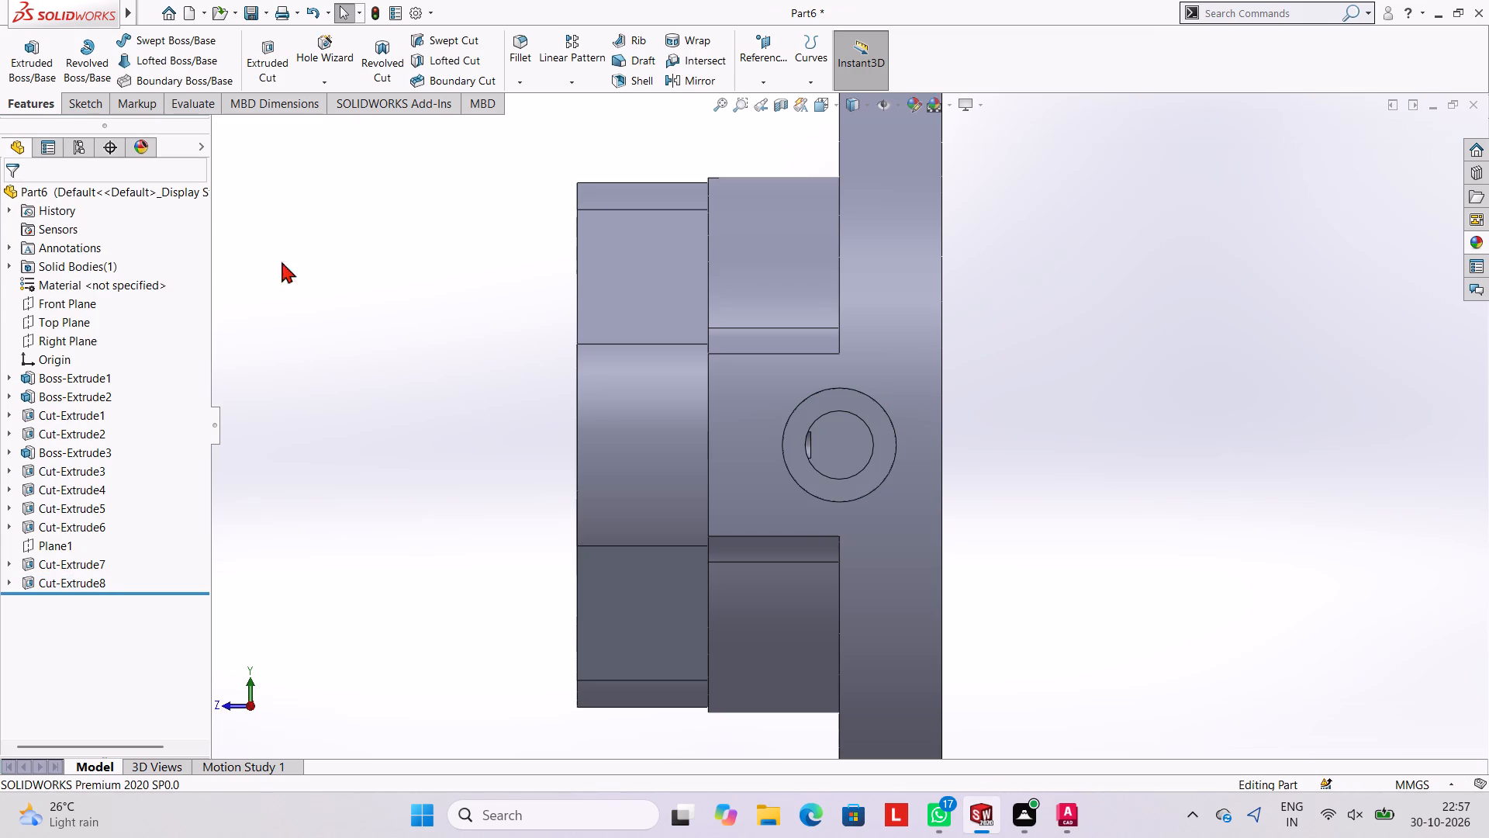
pyautogui.click(310, 258)
# Sketch a 5 mm diameter circle on the floor of the 12 mm side hole, centred on the hole.
pyautogui.moveTo(903, 324); pyautogui.dragTo(869, 329, button='middle')
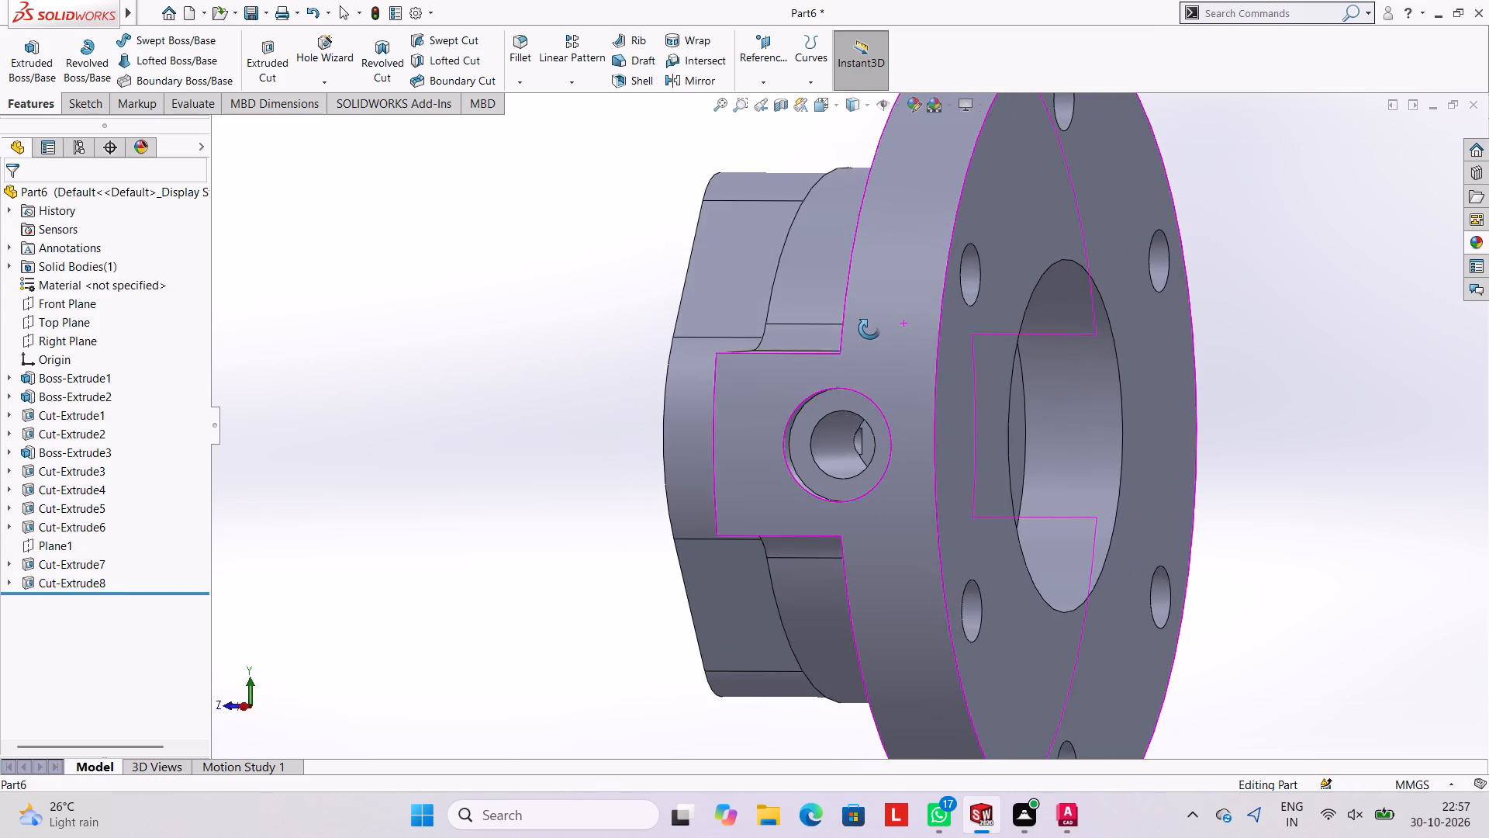
pyautogui.moveTo(869, 329); pyautogui.dragTo(891, 289, button='middle')
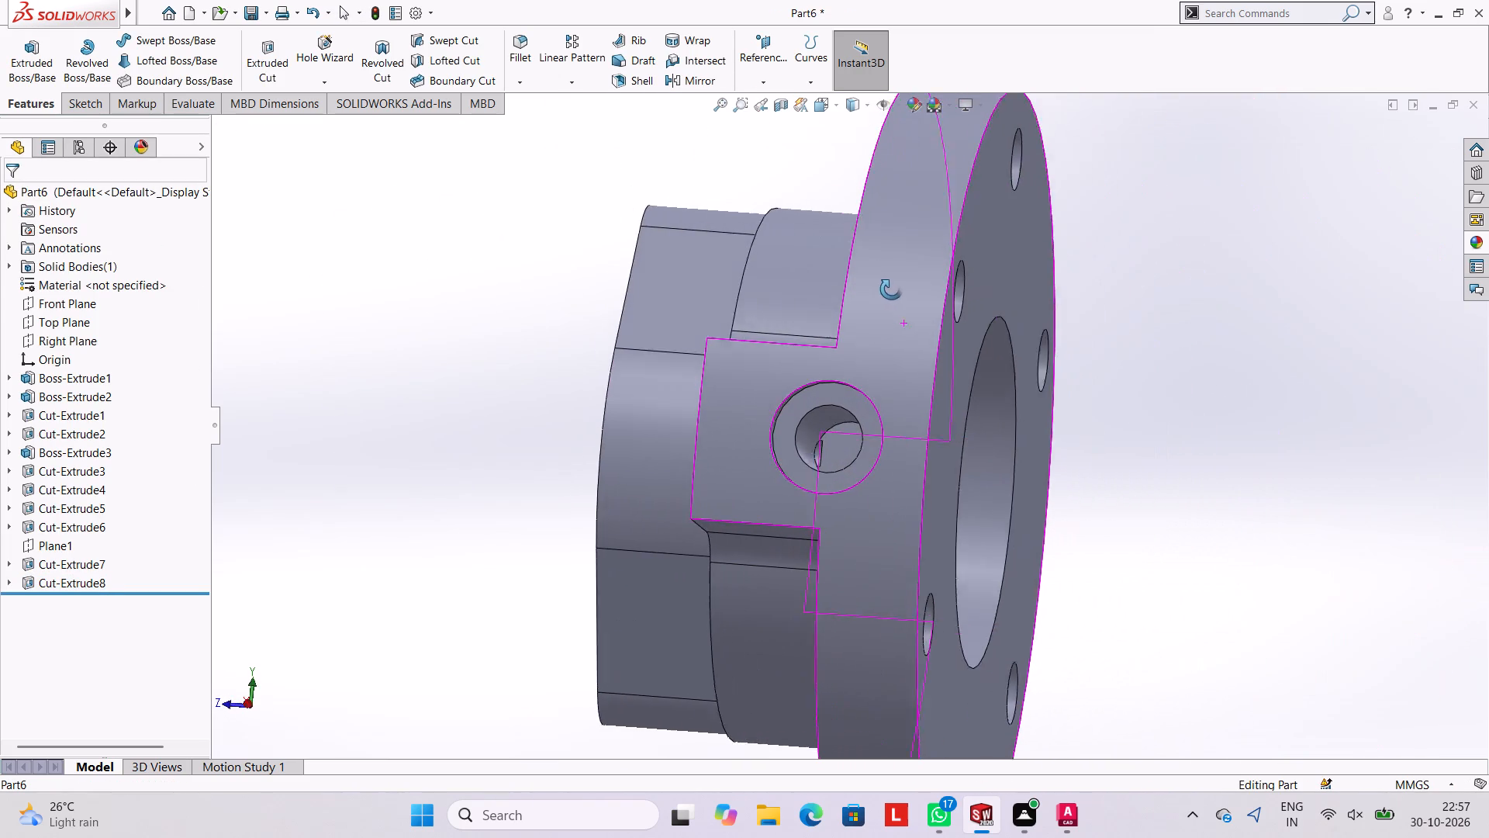
pyautogui.moveTo(891, 289); pyautogui.dragTo(893, 289, button='middle')
pyautogui.scroll(2, 886, 304)
pyautogui.moveTo(886, 306); pyautogui.dragTo(901, 351, button='middle')
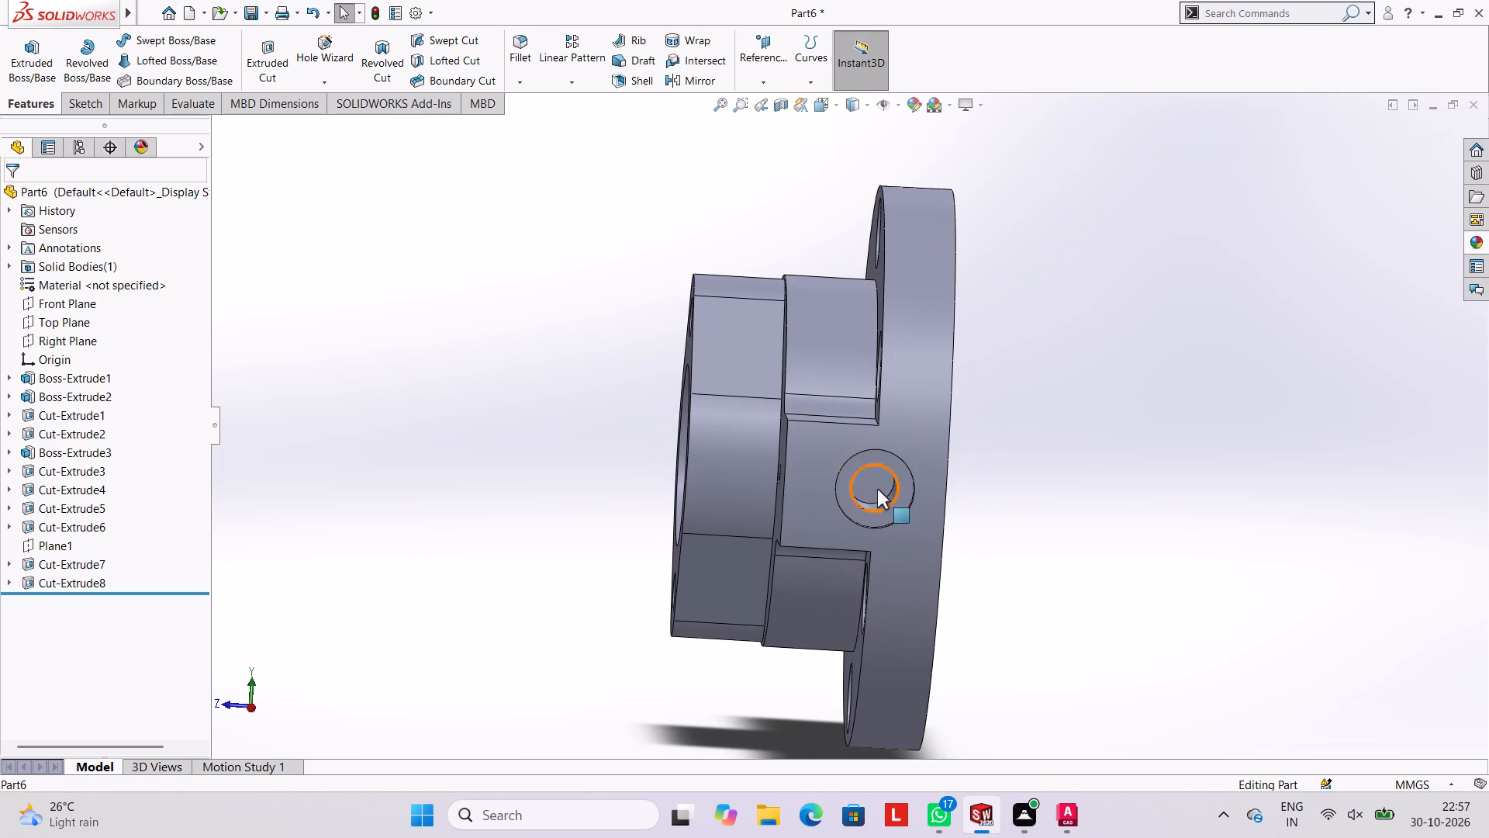
pyautogui.click(872, 485)
pyautogui.click(945, 442)
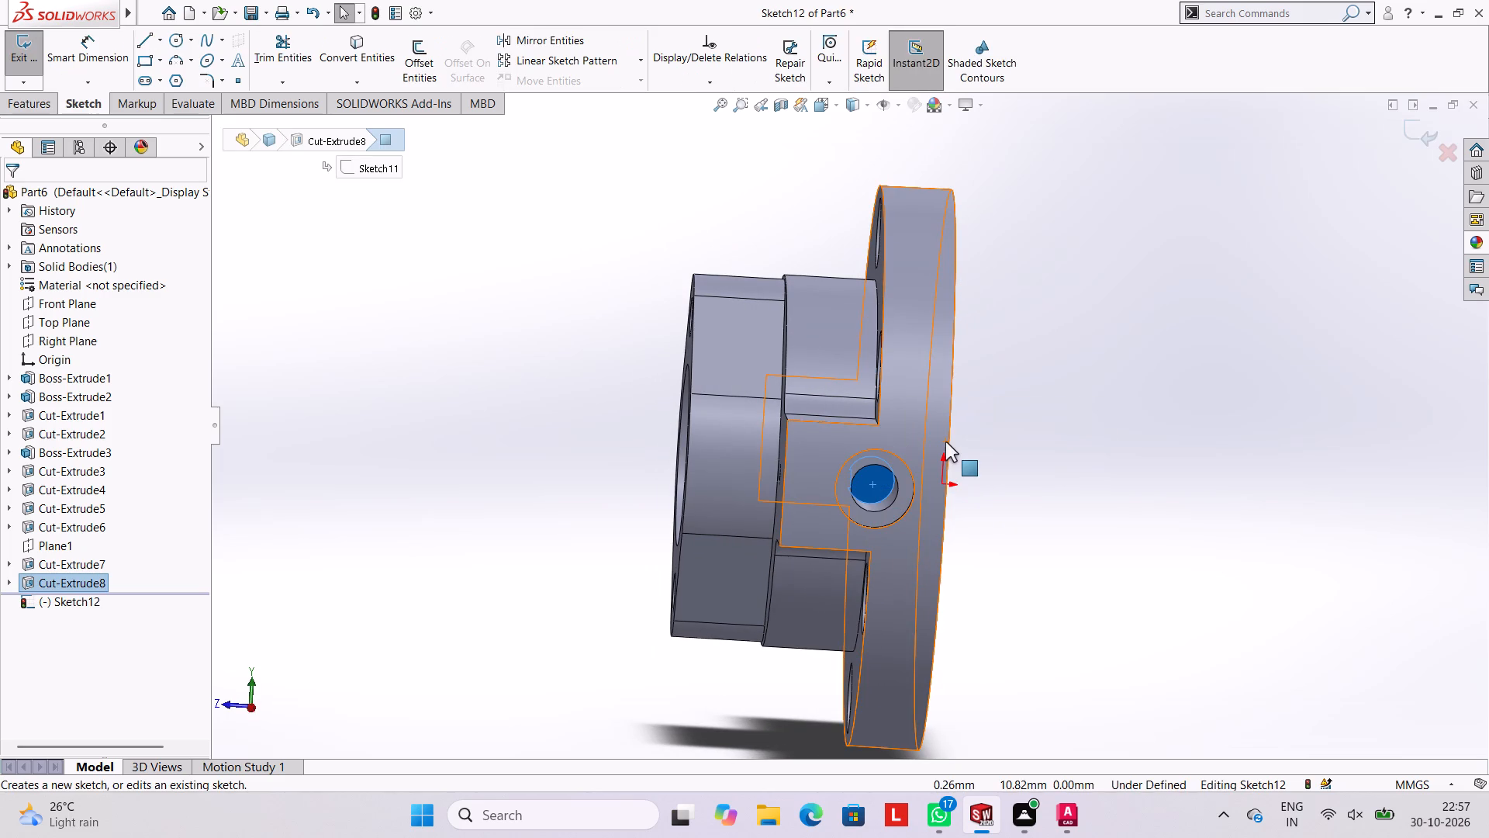
pyautogui.hotkey('ctrl', '8')
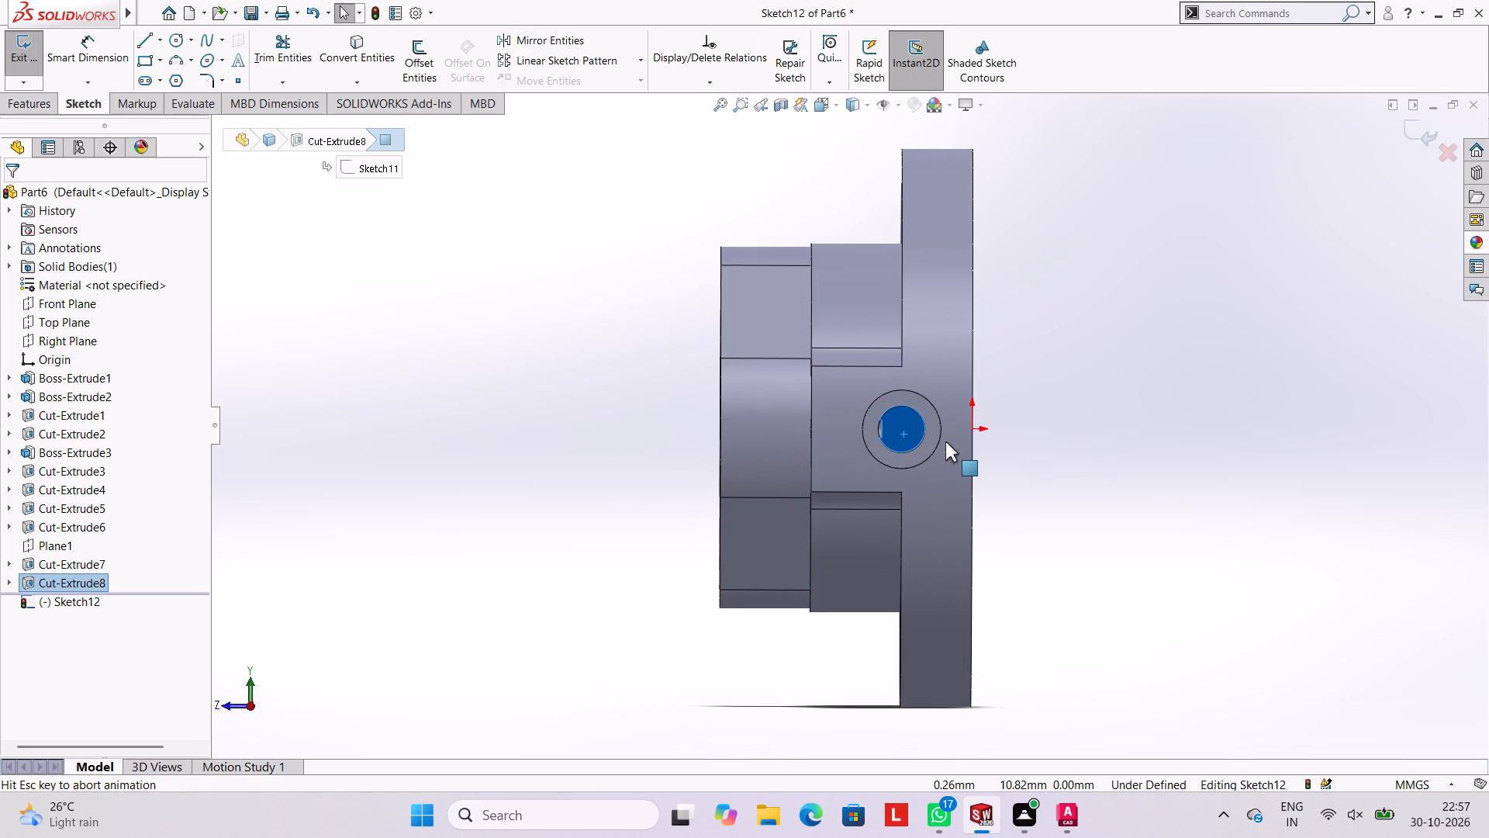
pyautogui.scroll(-3, 945, 442)
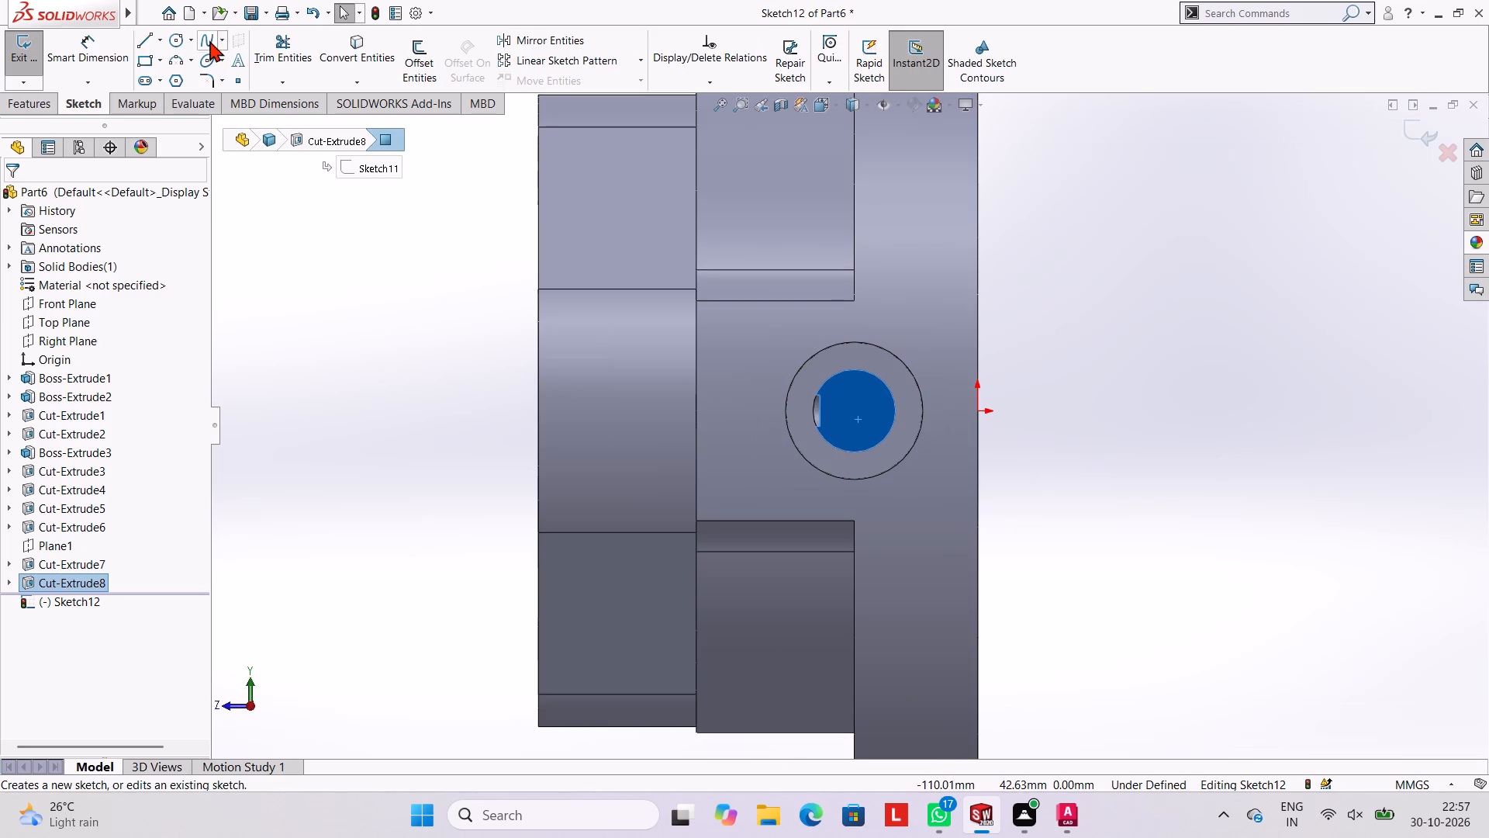
pyautogui.click(176, 41)
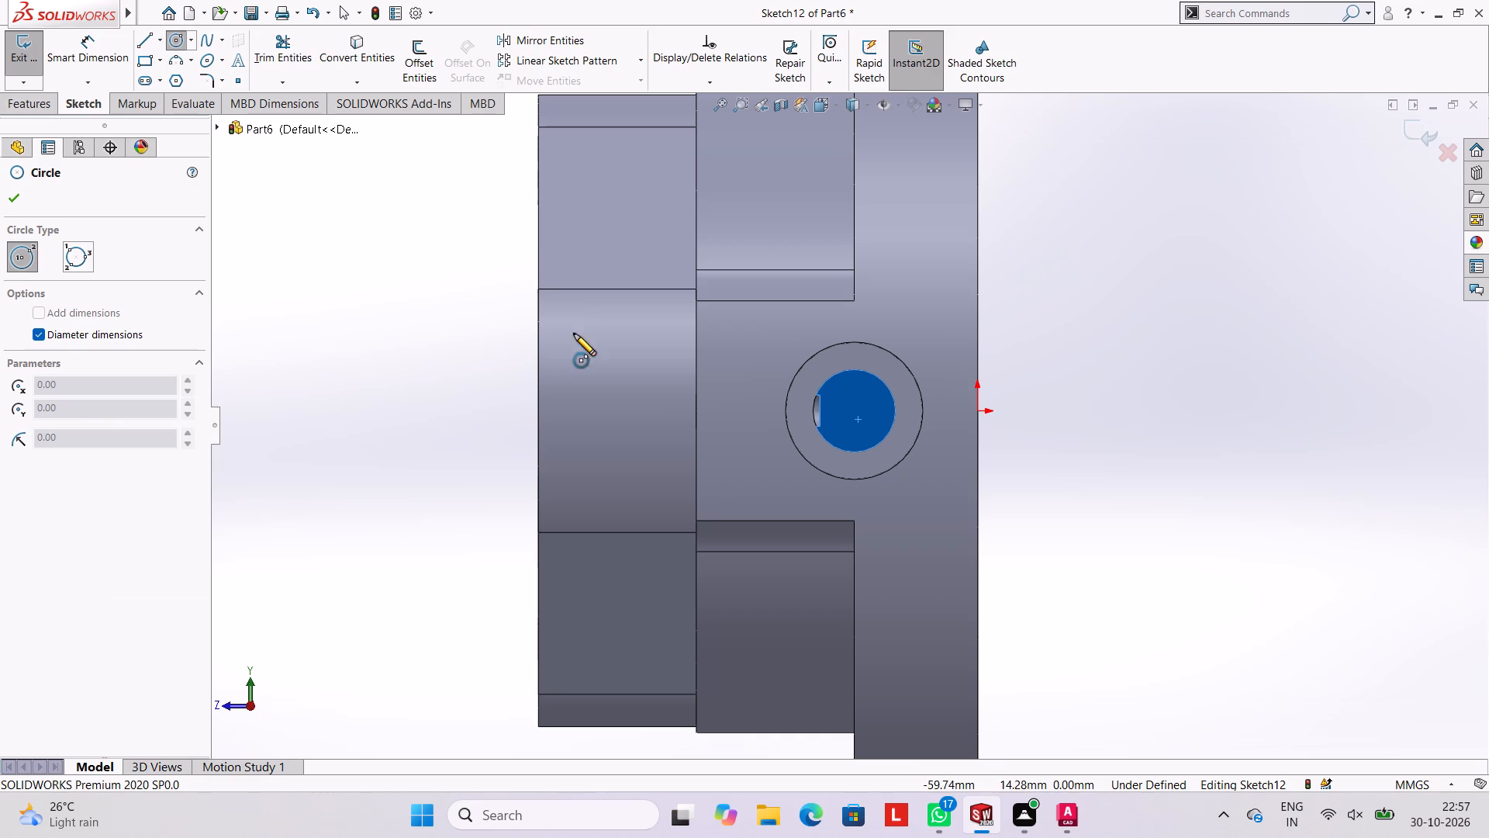
pyautogui.click(855, 412)
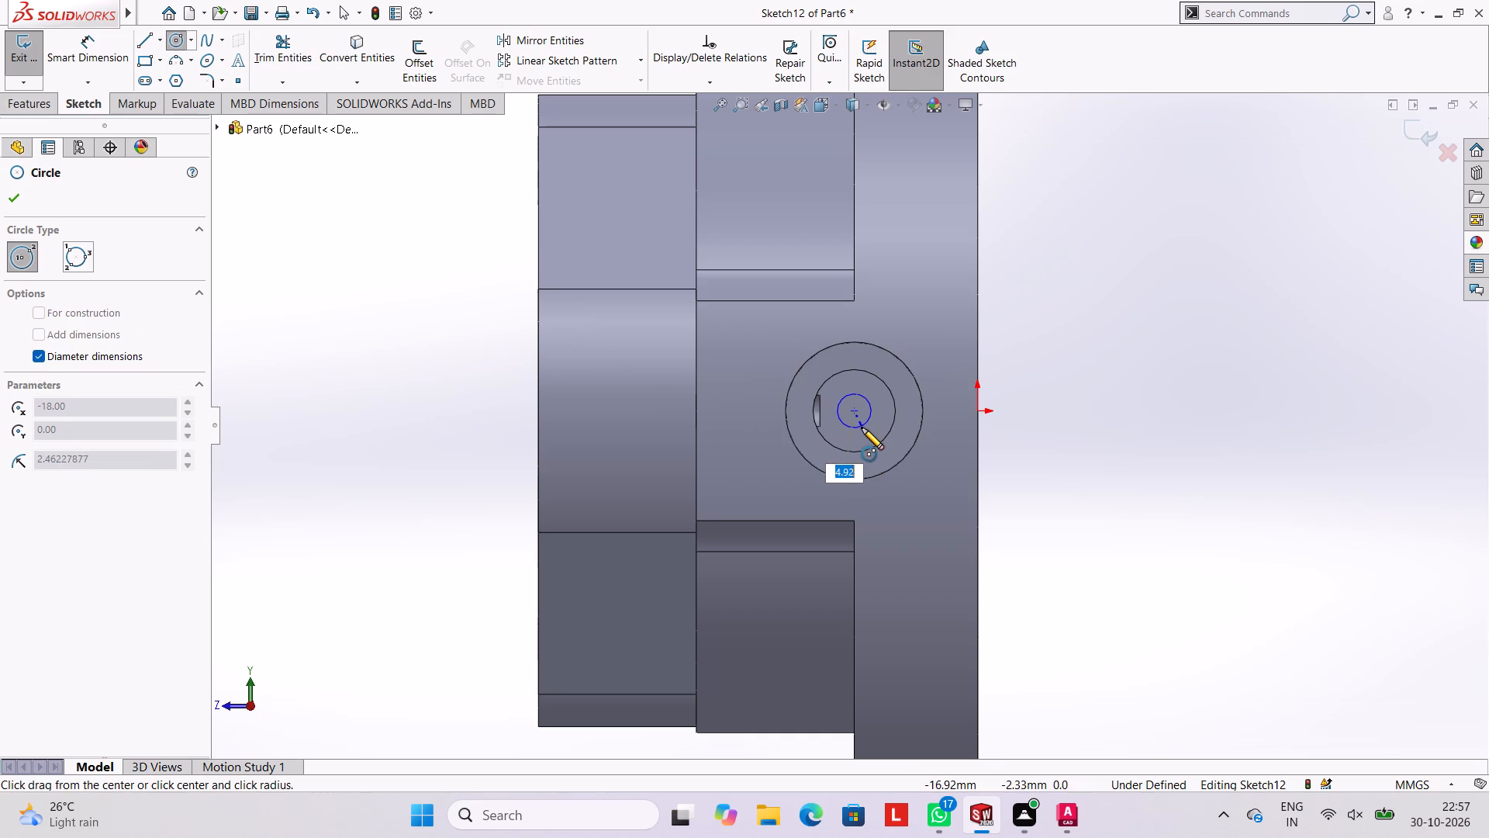
pyautogui.press('5')
pyautogui.press('Return')
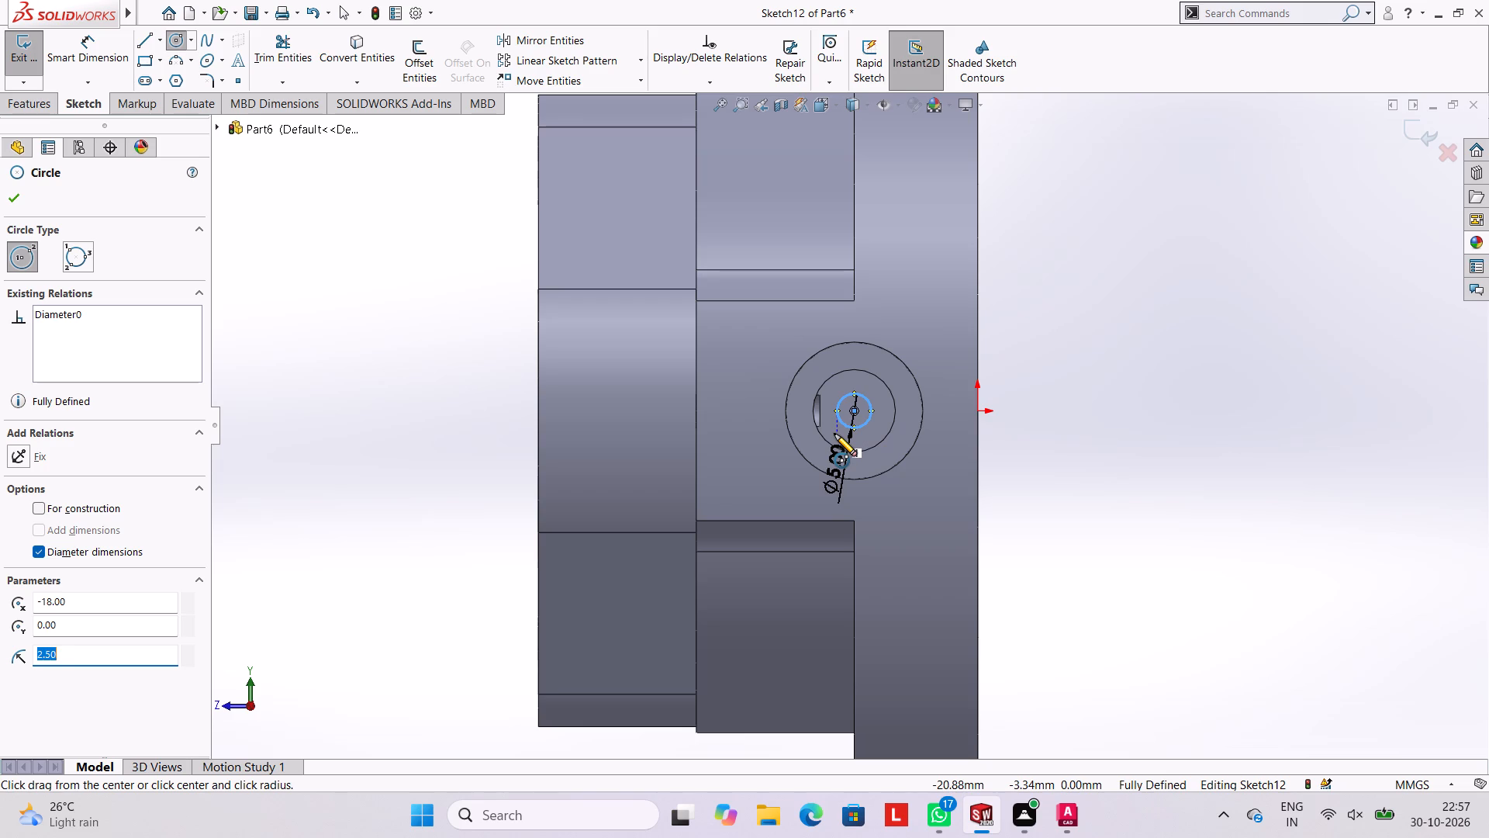
pyautogui.press('Escape')
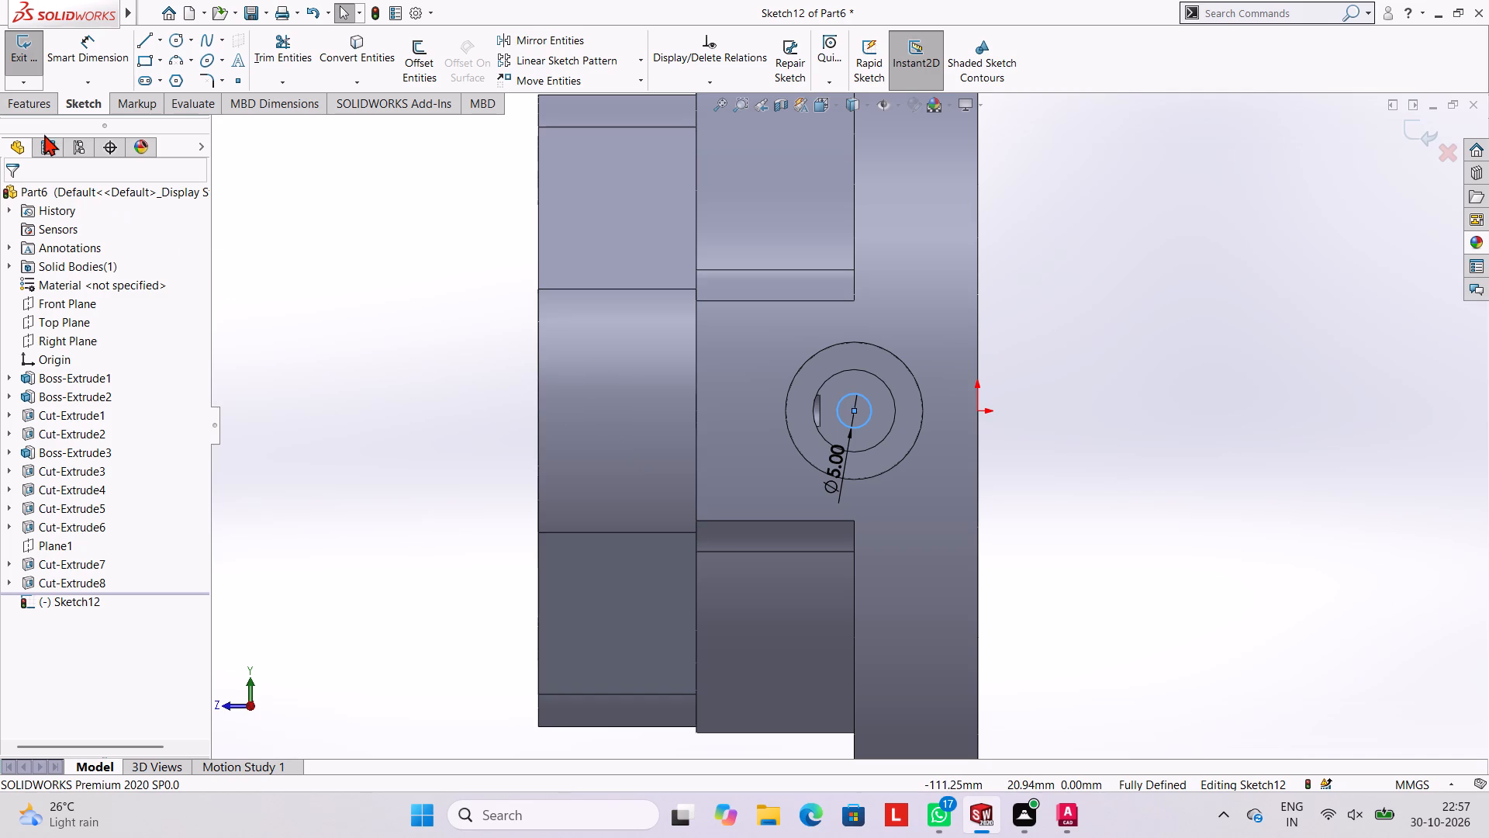
pyautogui.press('Escape')
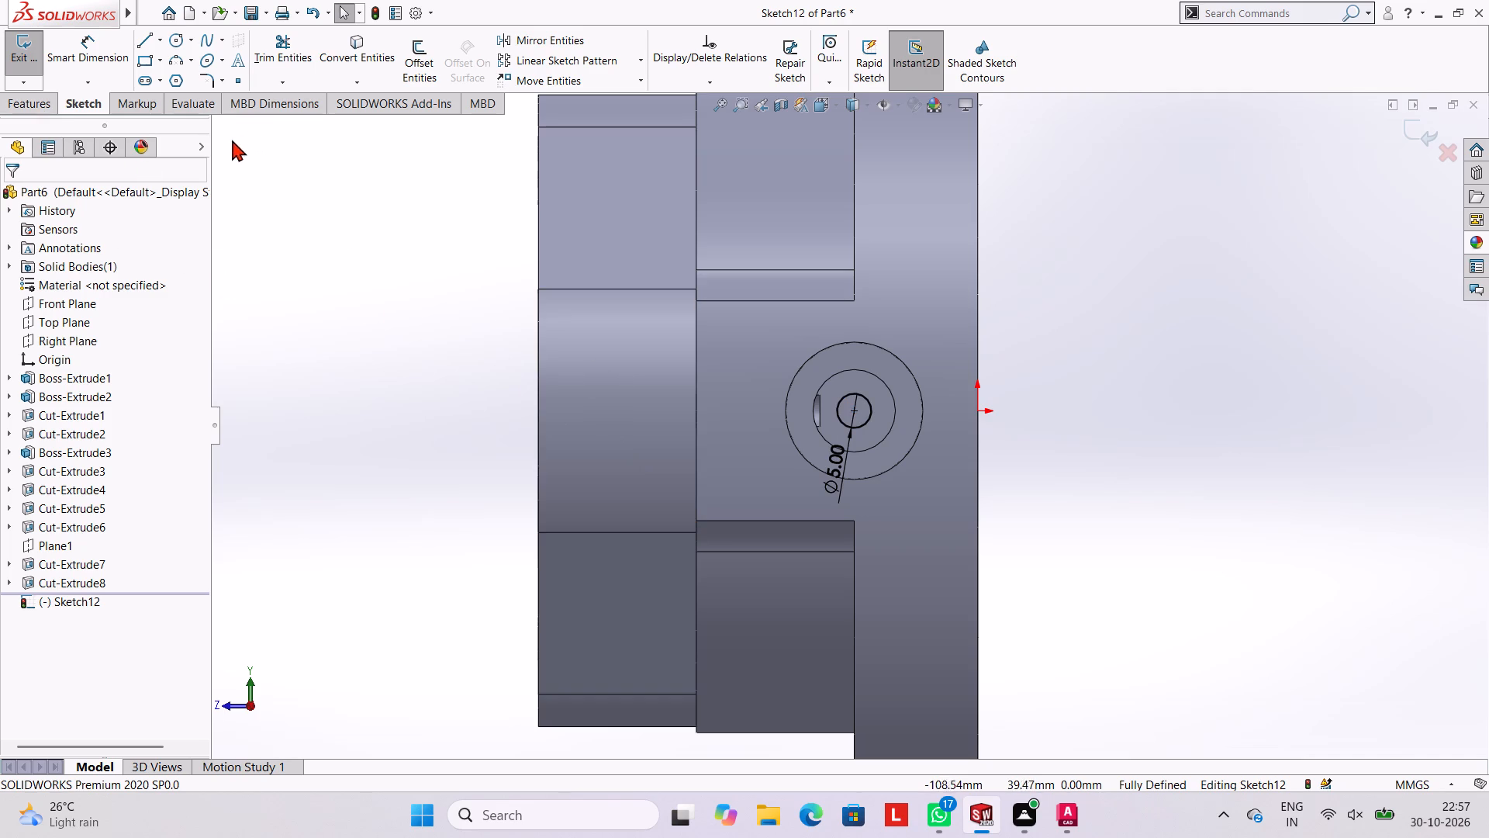
# Cut-extrude the 5 mm circle to a blind depth of 3 mm.
pyautogui.click(34, 112)
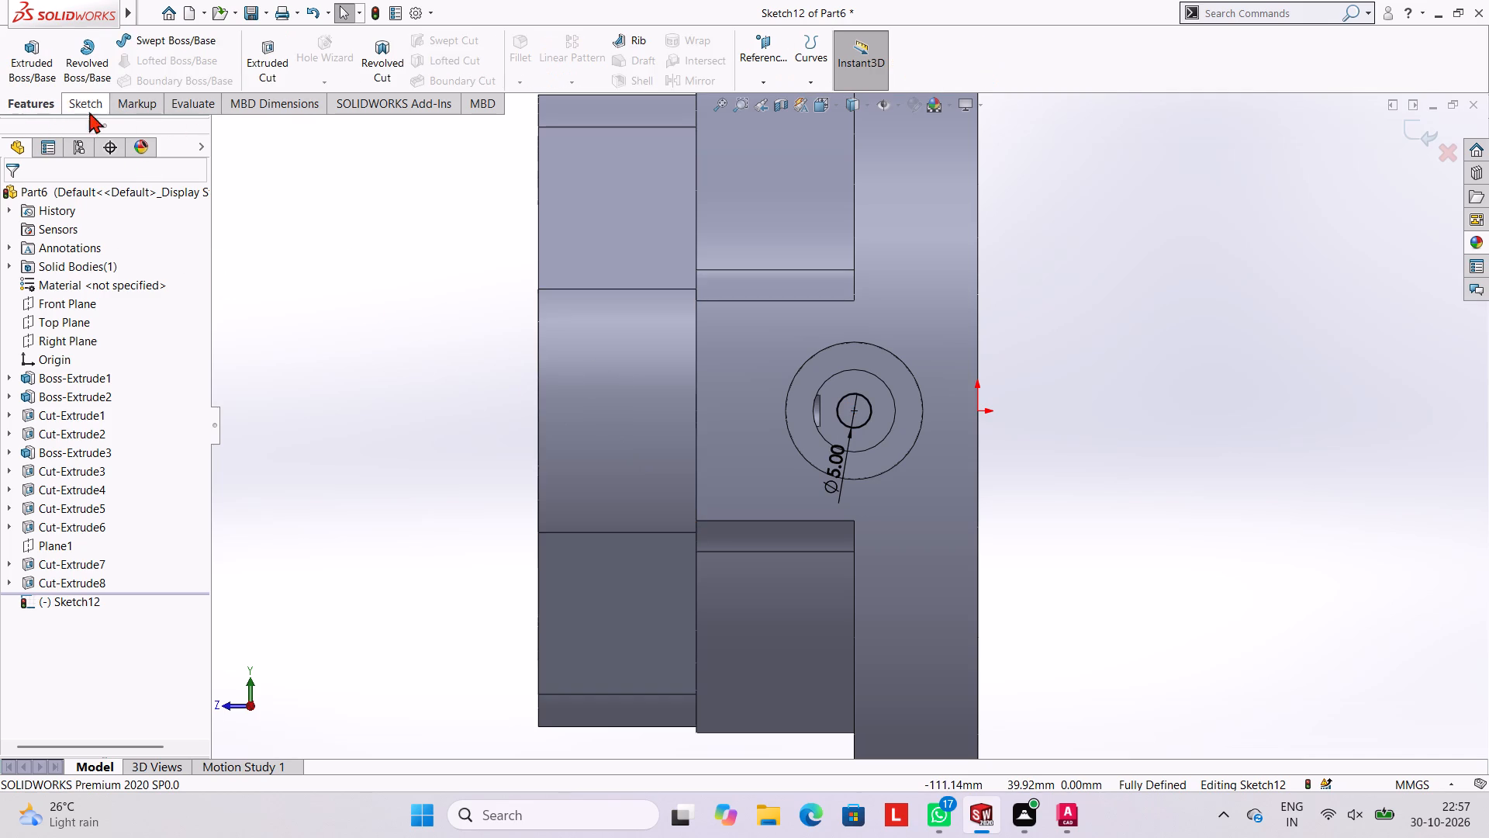
pyautogui.click(276, 71)
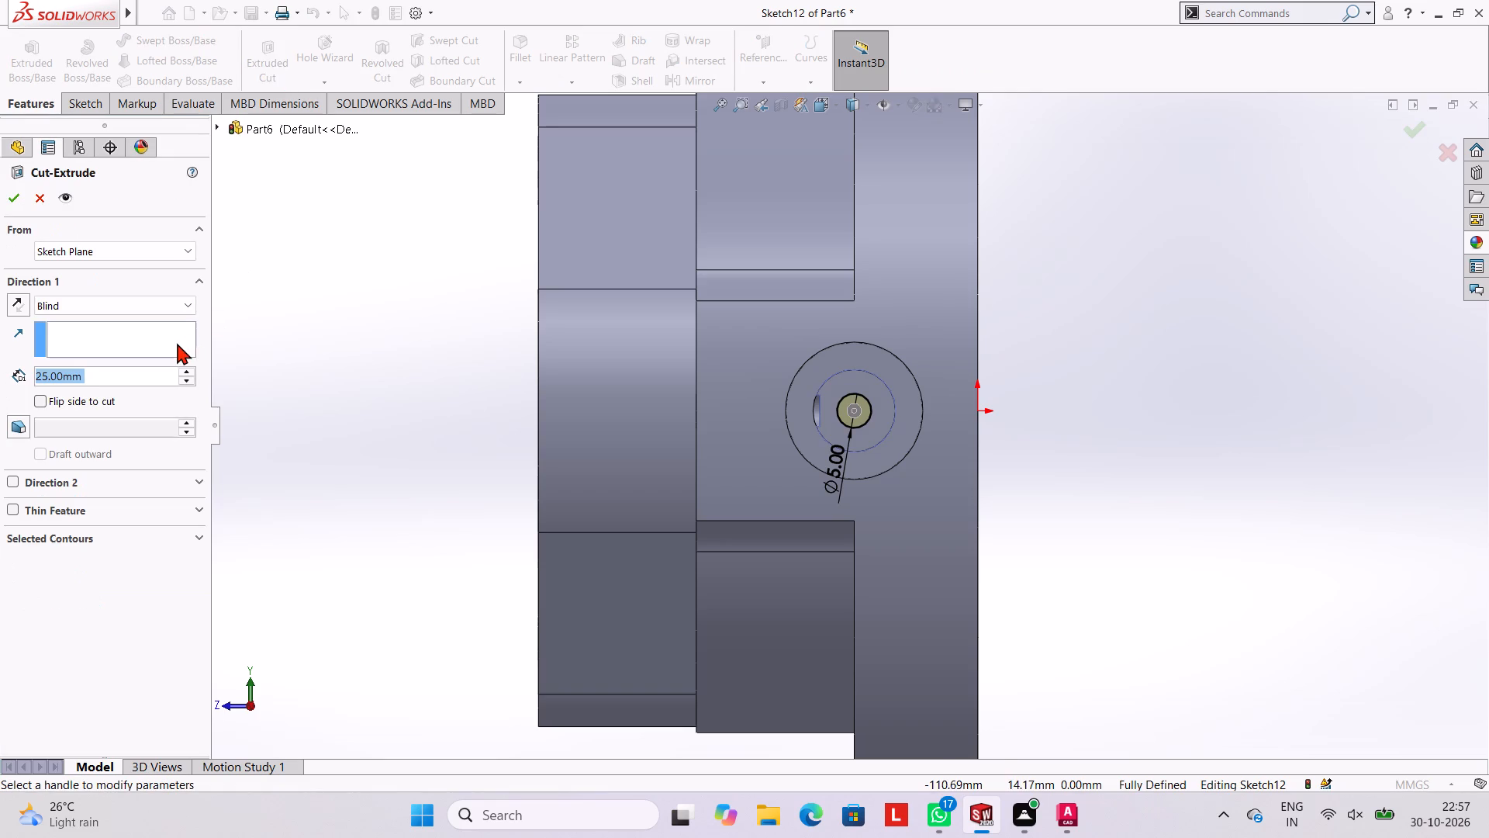
pyautogui.press('3')
pyautogui.press('Return')
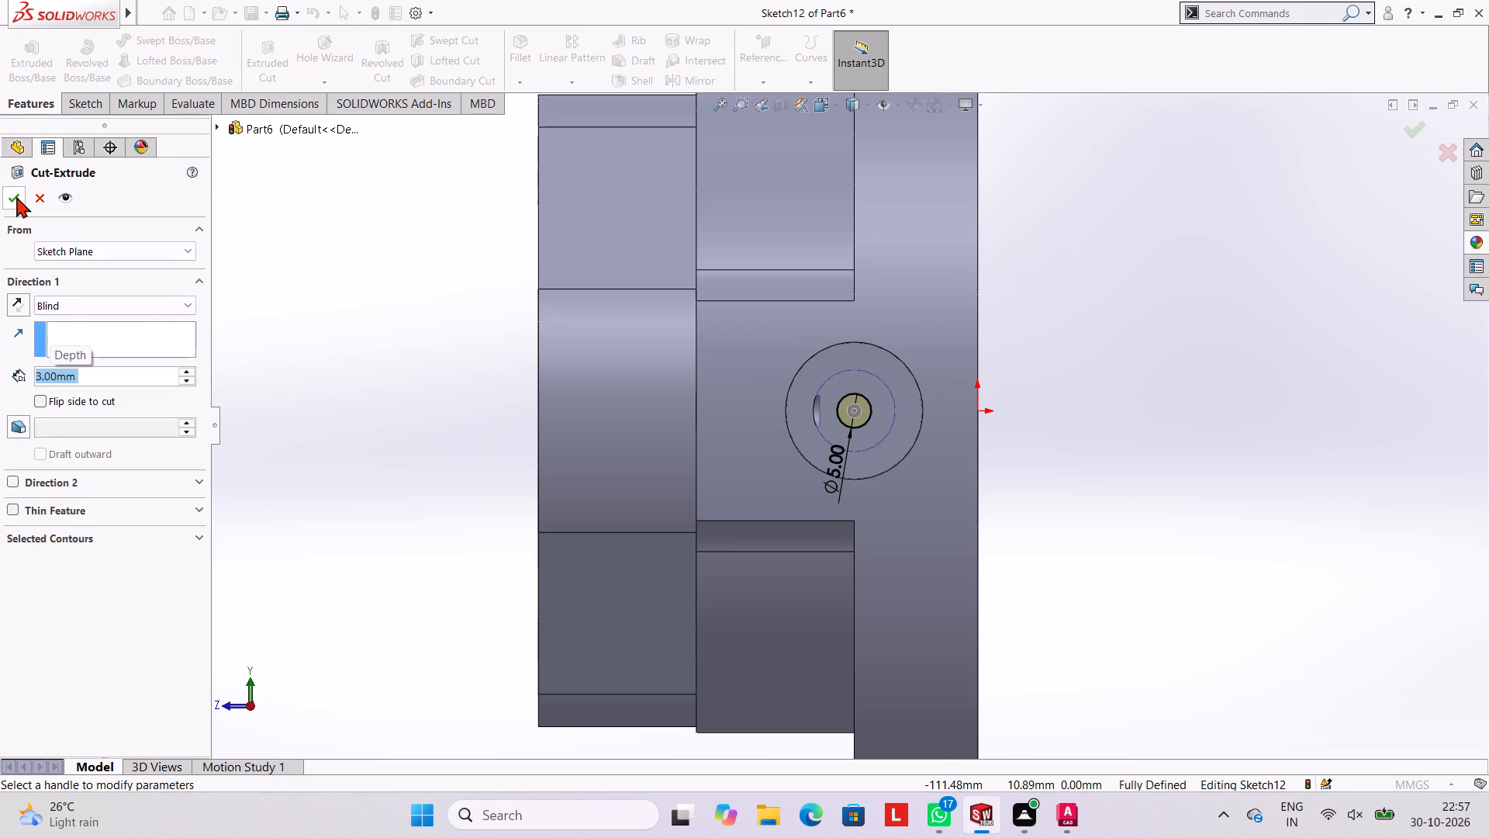
pyautogui.click(11, 196)
pyautogui.click(337, 270)
# Examine the stepped side hole, the disc's rear face, and the bosses and lugs from several angles.
pyautogui.moveTo(1034, 316); pyautogui.dragTo(1000, 315, button='middle')
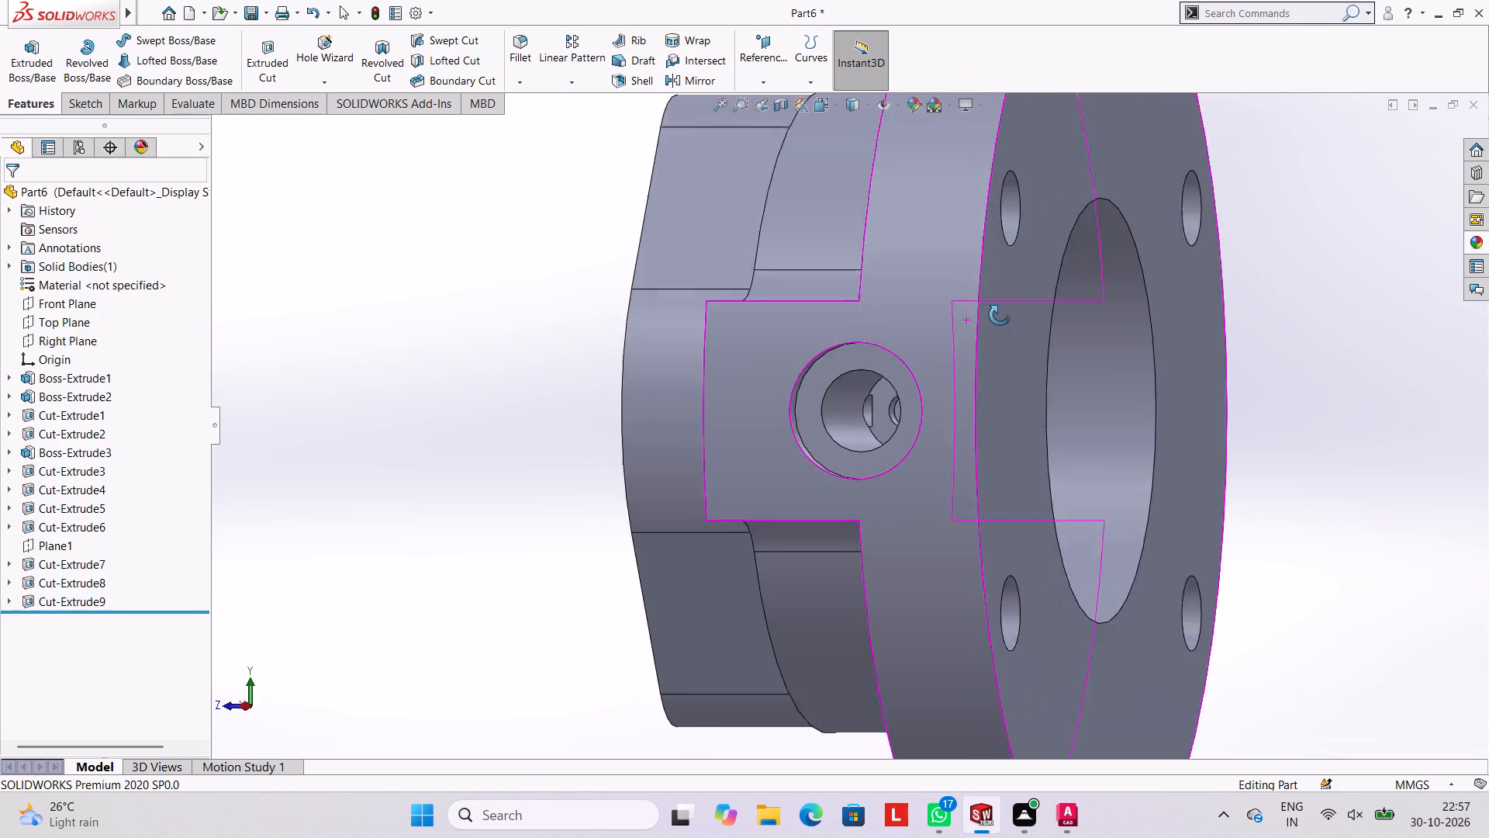
pyautogui.moveTo(1000, 315); pyautogui.dragTo(1021, 306, button='middle')
pyautogui.scroll(2, 921, 374)
pyautogui.moveTo(914, 376); pyautogui.dragTo(679, 386, button='middle')
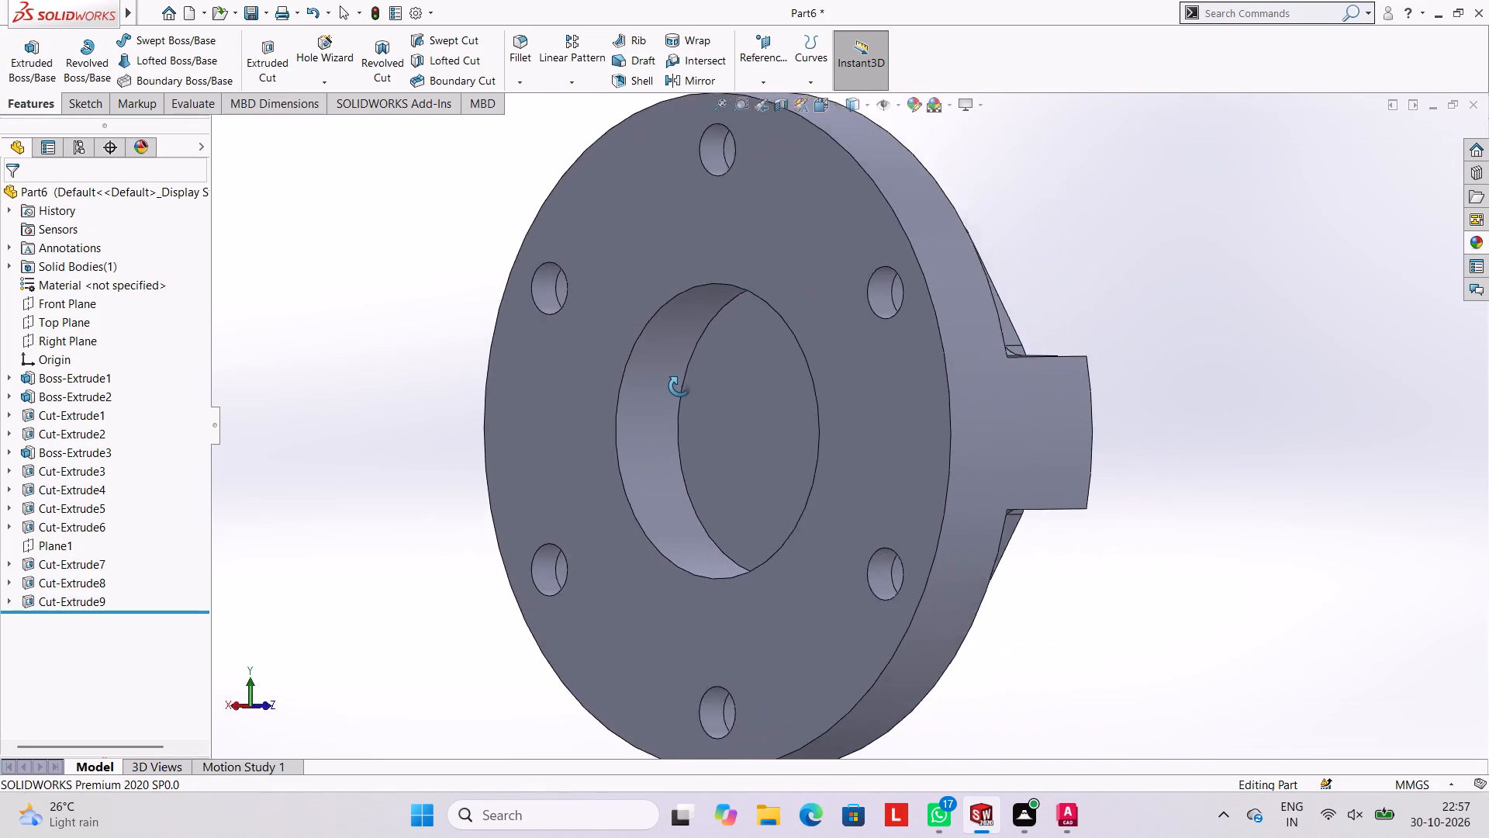
pyautogui.moveTo(679, 386); pyautogui.dragTo(965, 368, button='middle')
pyautogui.moveTo(896, 437); pyautogui.dragTo(950, 354, button='middle')
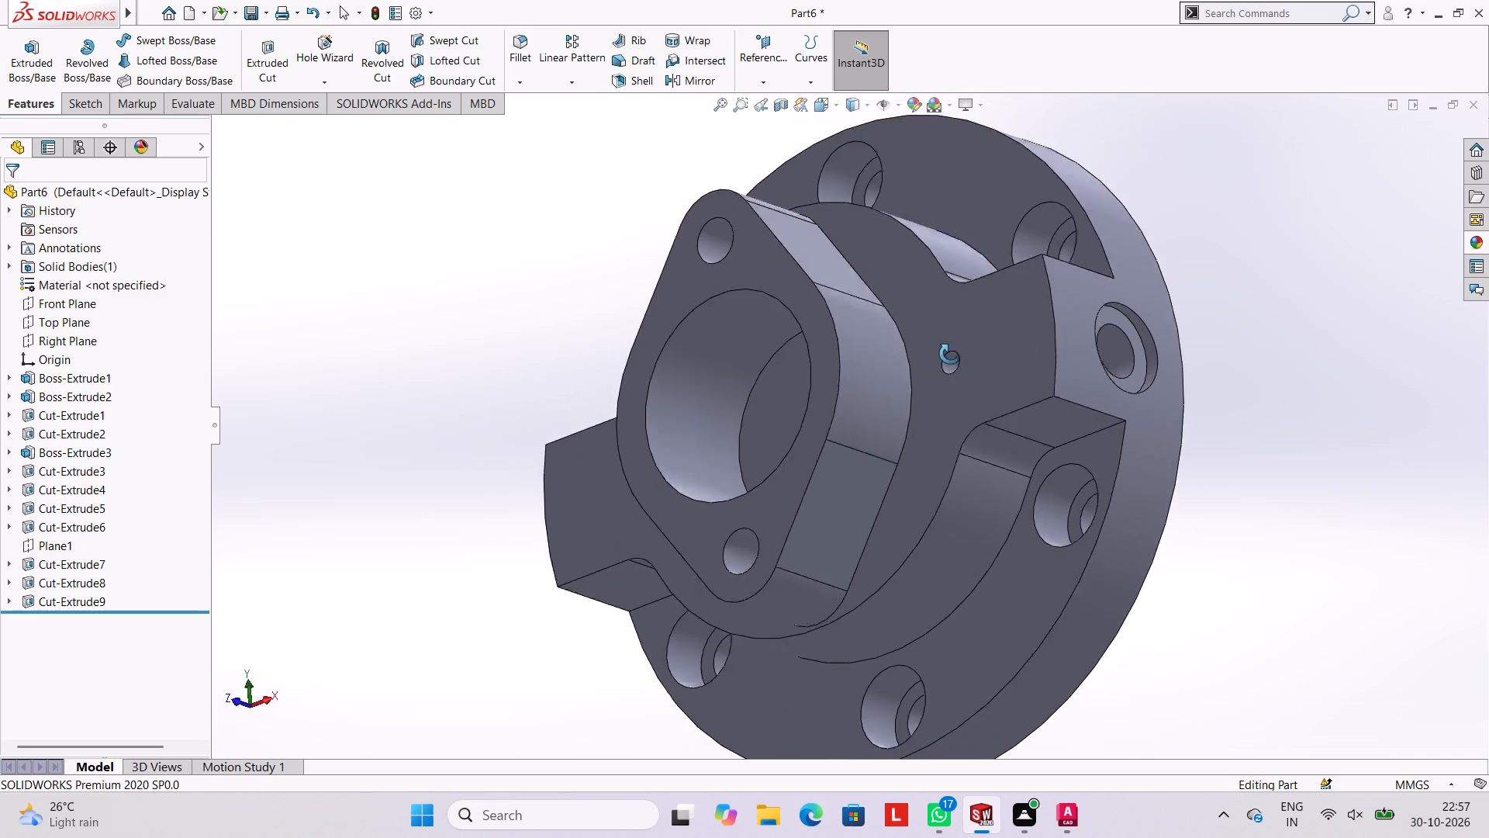
pyautogui.moveTo(950, 354); pyautogui.dragTo(993, 332, button='middle')
pyautogui.moveTo(882, 456); pyautogui.dragTo(903, 452, button='middle')
pyautogui.moveTo(772, 519); pyautogui.dragTo(876, 421, button='middle')
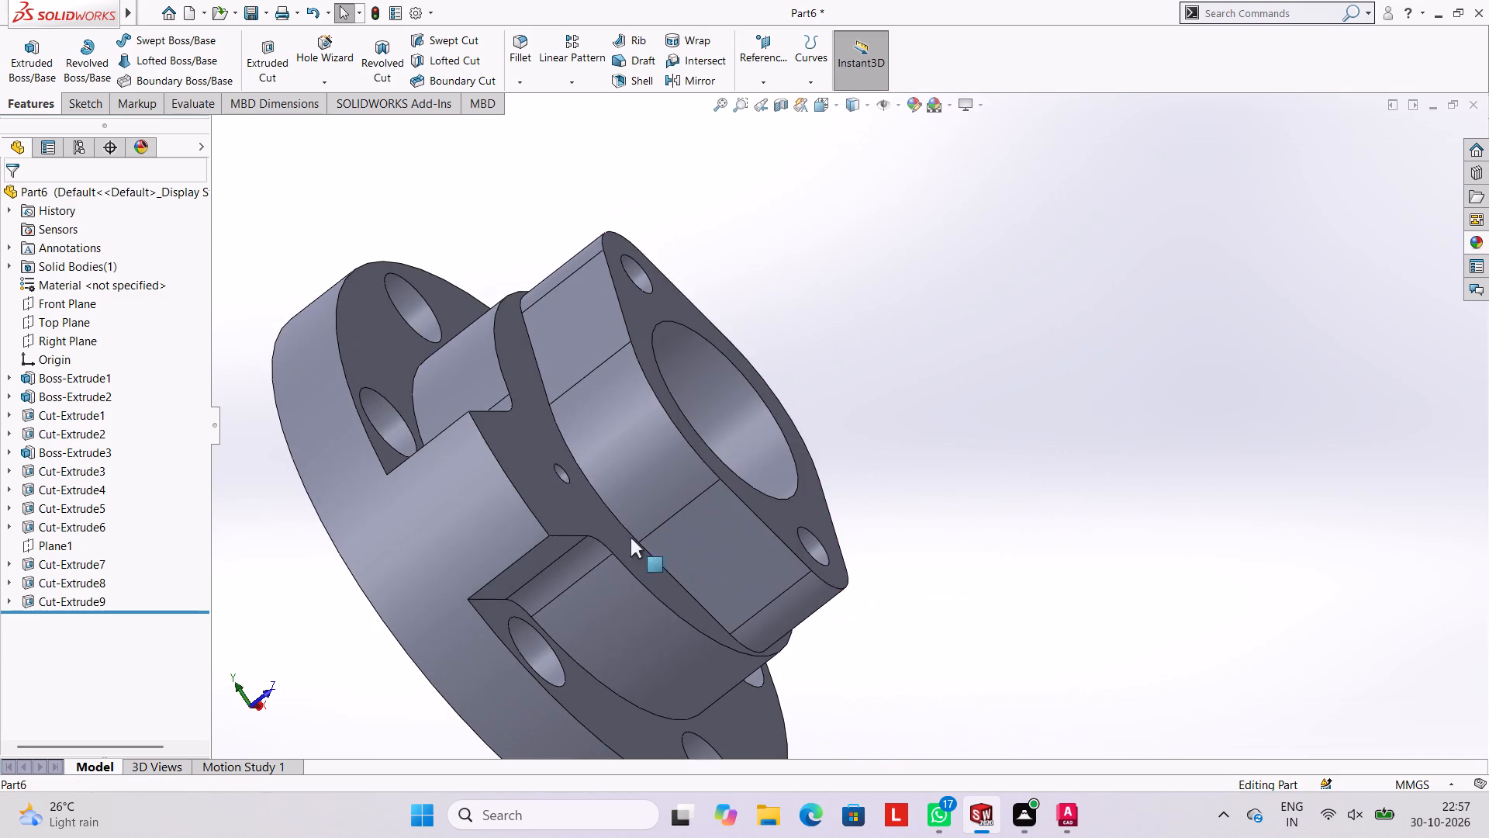
pyautogui.scroll(3, 1036, 376)
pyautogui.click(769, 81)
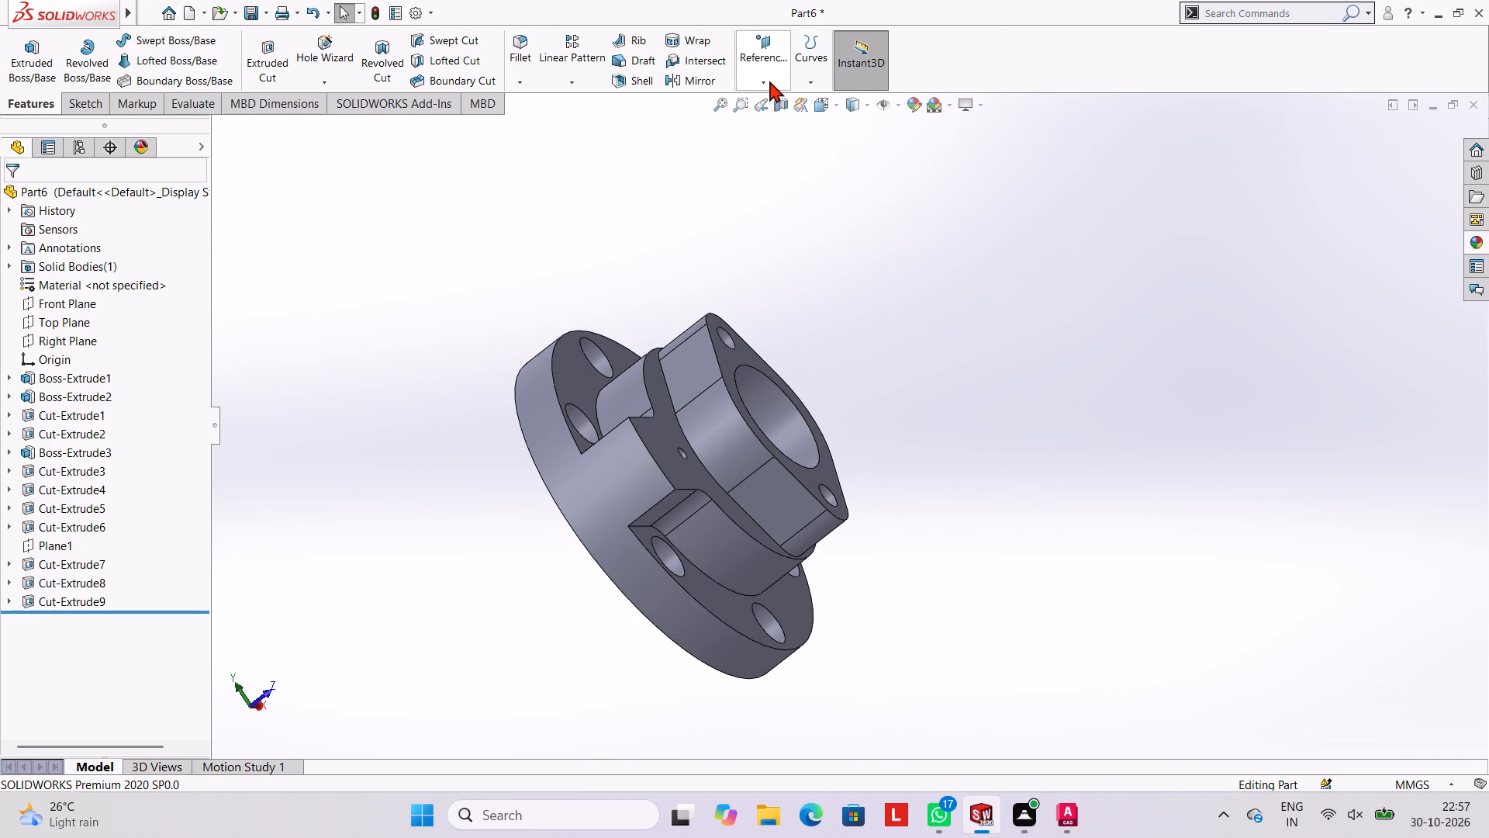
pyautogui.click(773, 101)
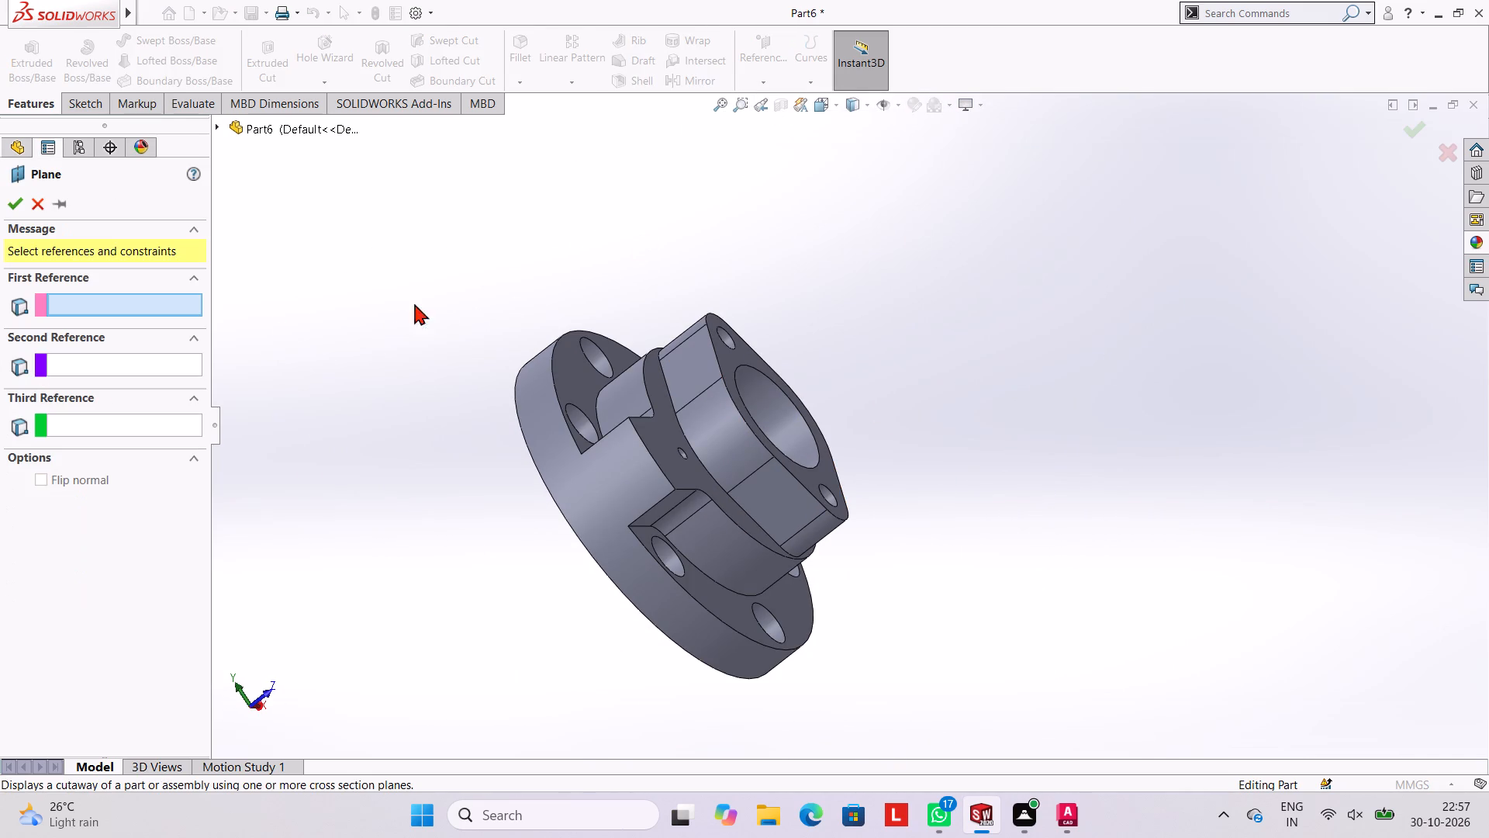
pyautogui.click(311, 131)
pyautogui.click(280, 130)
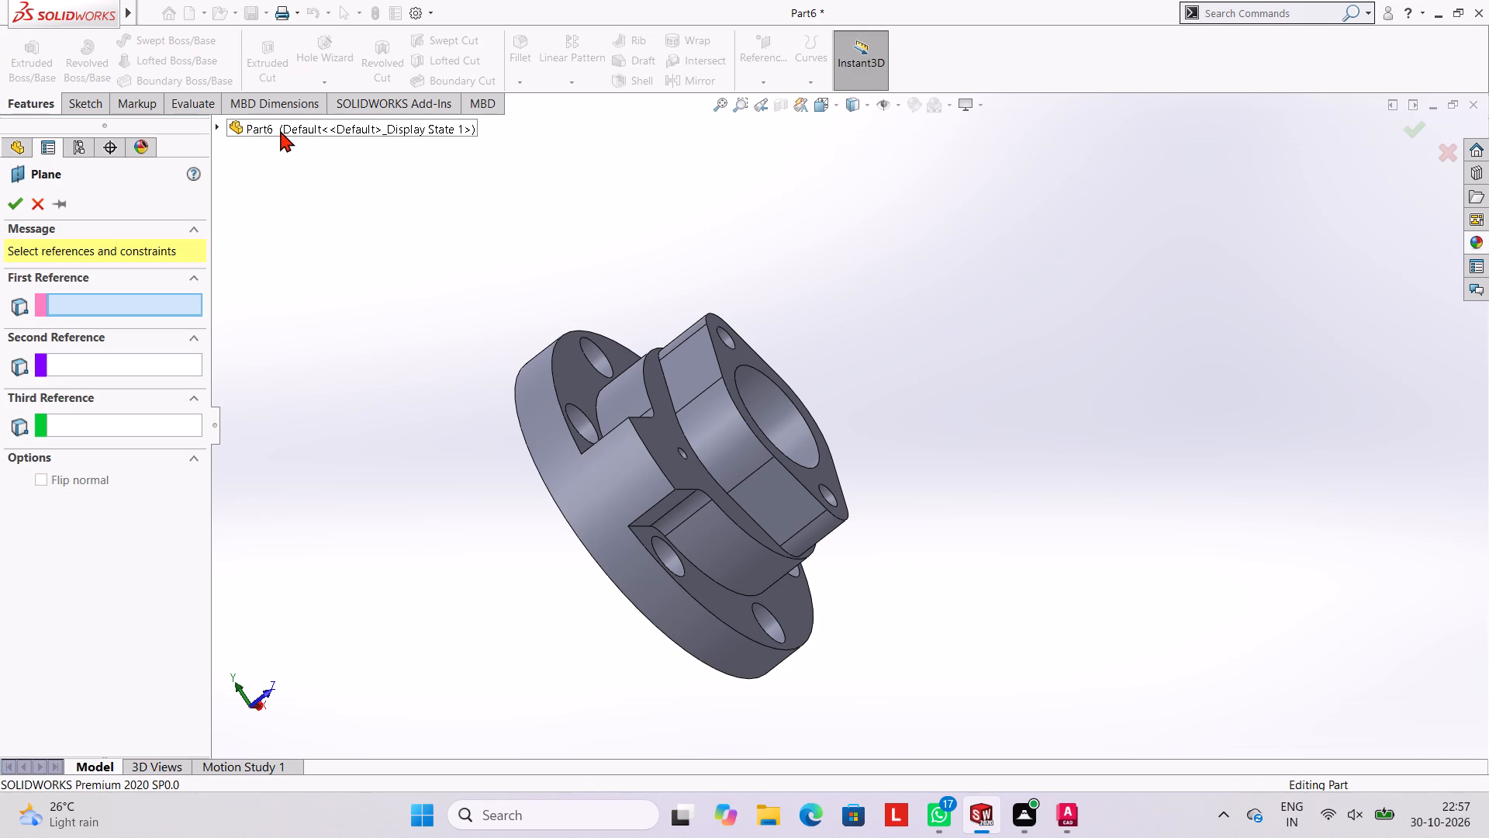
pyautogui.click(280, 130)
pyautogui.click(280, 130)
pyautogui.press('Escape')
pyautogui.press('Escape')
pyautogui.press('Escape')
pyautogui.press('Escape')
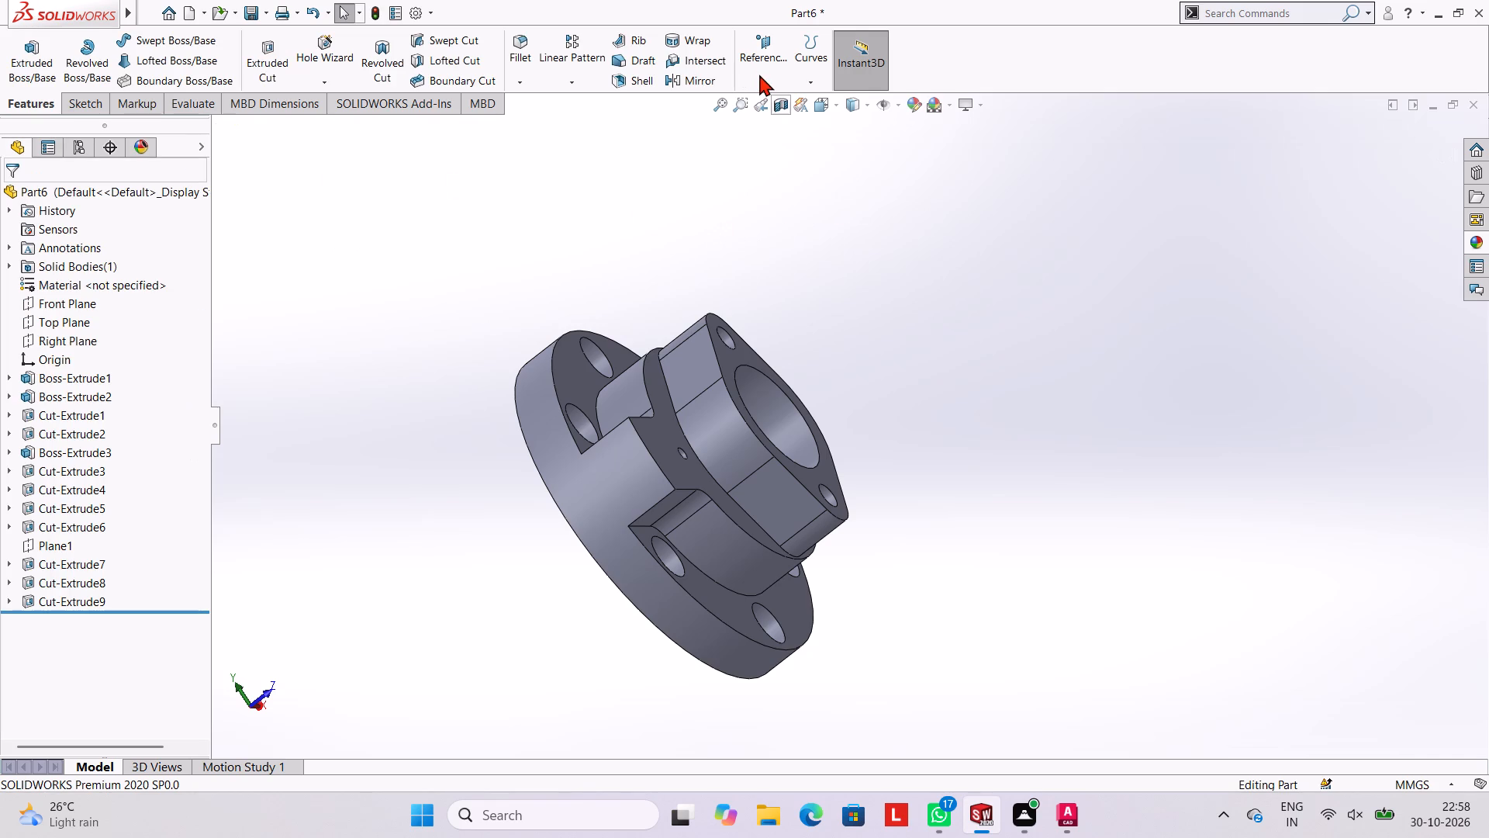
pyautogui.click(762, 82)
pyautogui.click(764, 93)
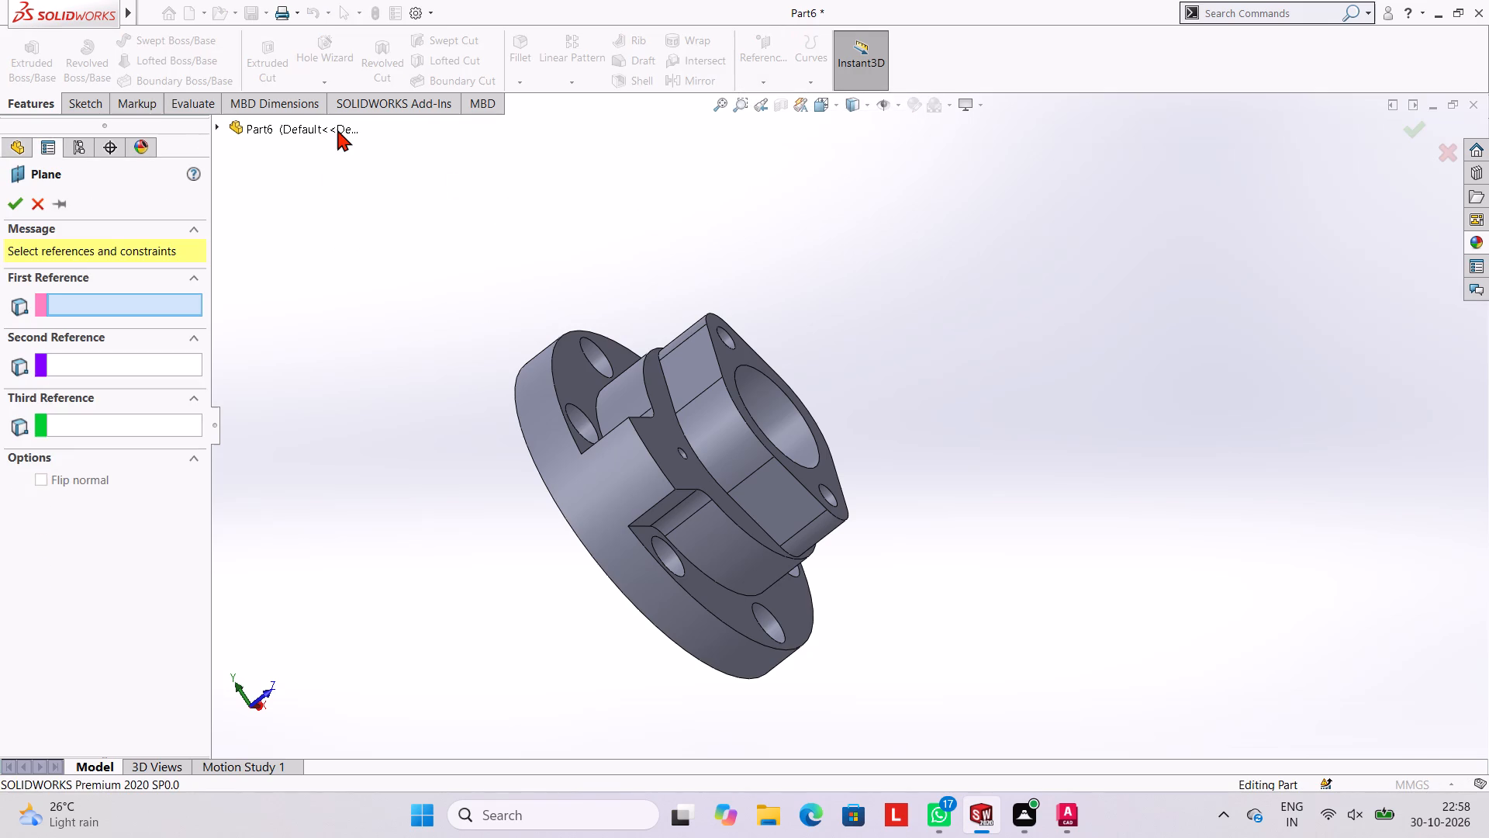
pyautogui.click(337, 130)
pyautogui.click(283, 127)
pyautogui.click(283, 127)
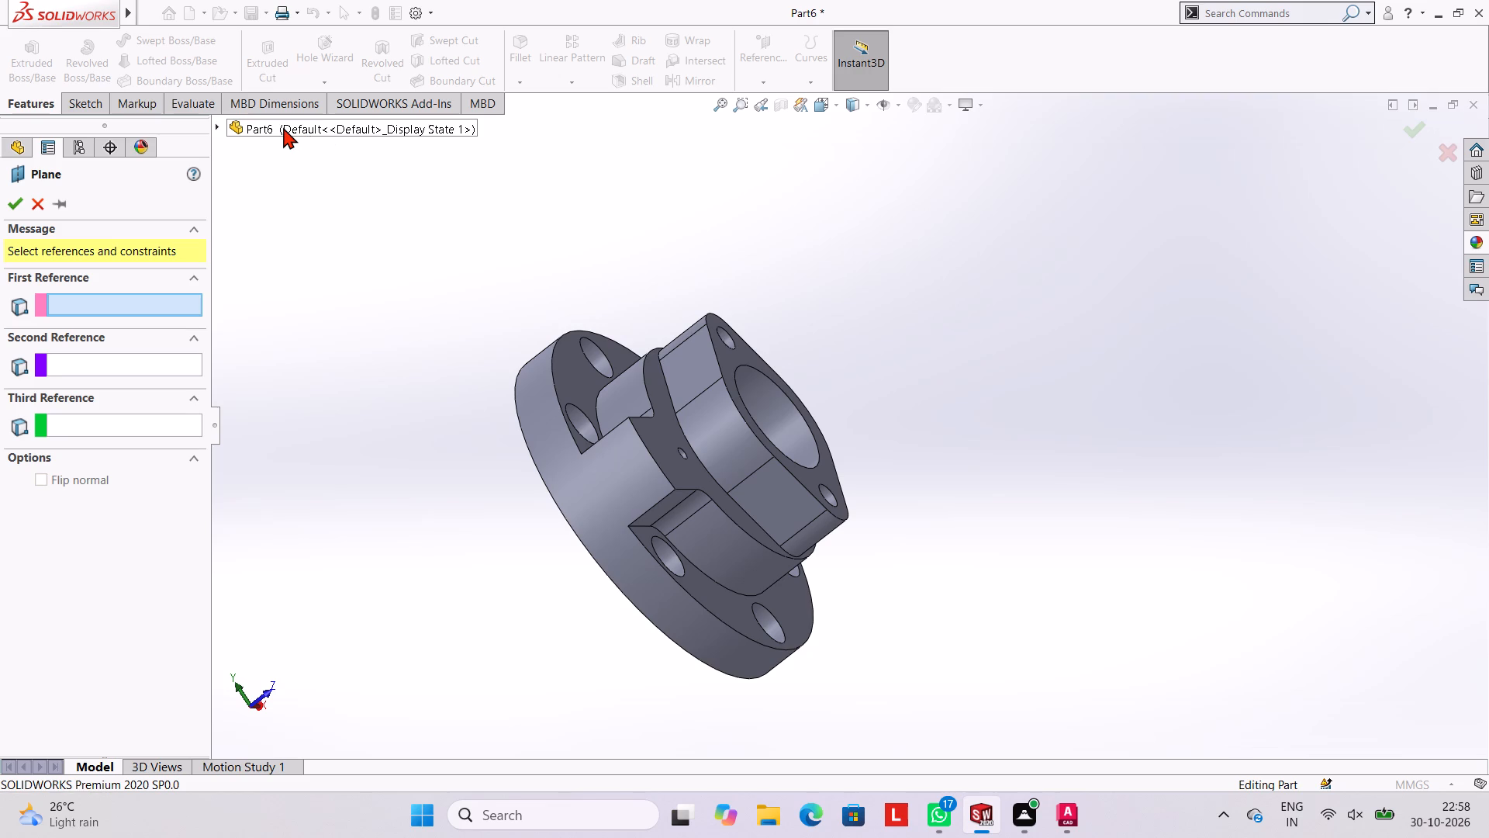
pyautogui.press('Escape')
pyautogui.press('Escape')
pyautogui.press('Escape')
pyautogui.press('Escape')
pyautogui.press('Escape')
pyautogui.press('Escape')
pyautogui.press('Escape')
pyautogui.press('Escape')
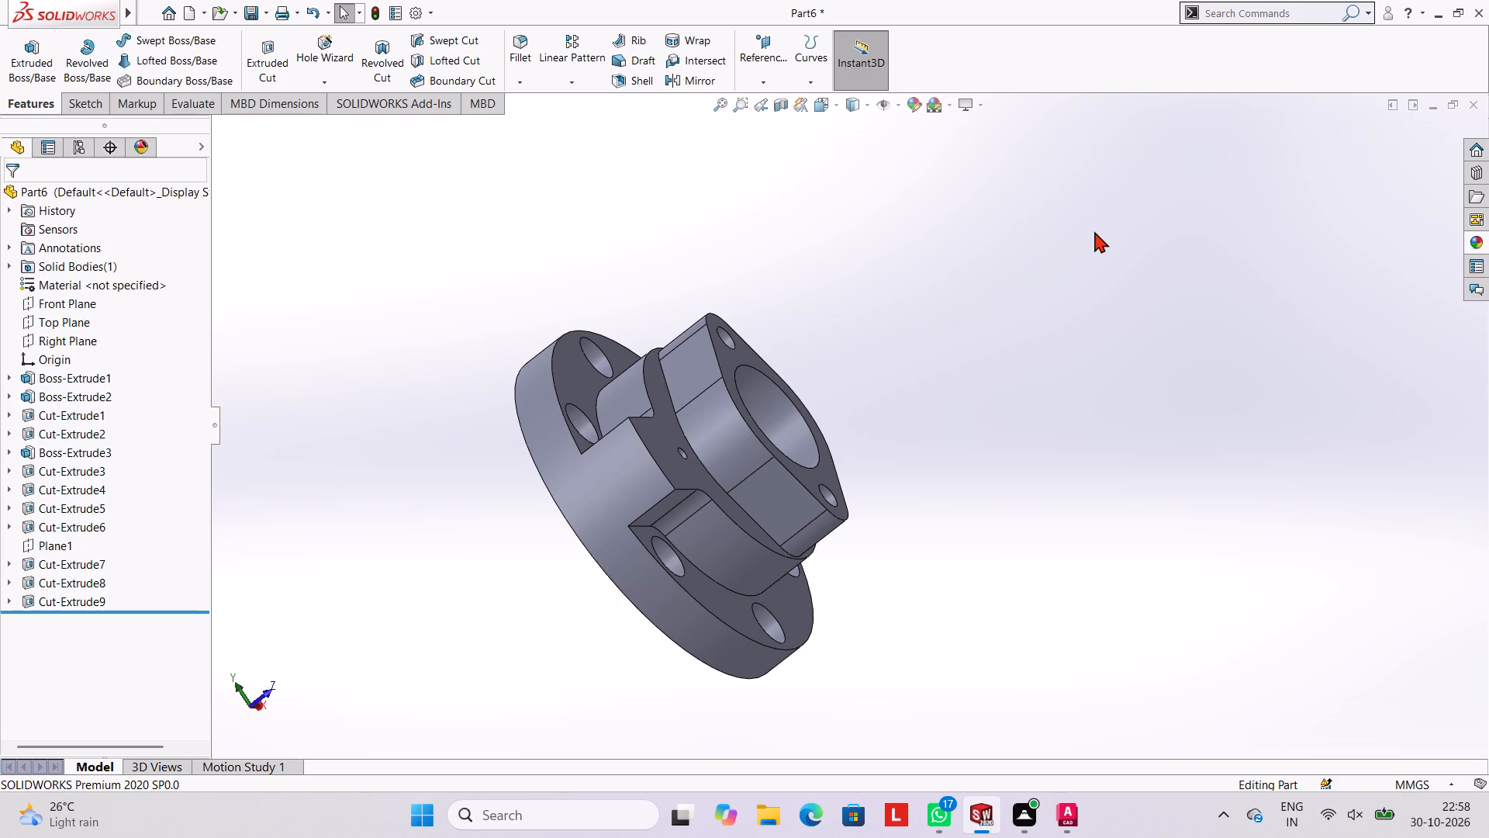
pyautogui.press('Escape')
# Examine the existing offset reference plane Plane1 and its position relative to the flange from several angles.
pyautogui.click(64, 545)
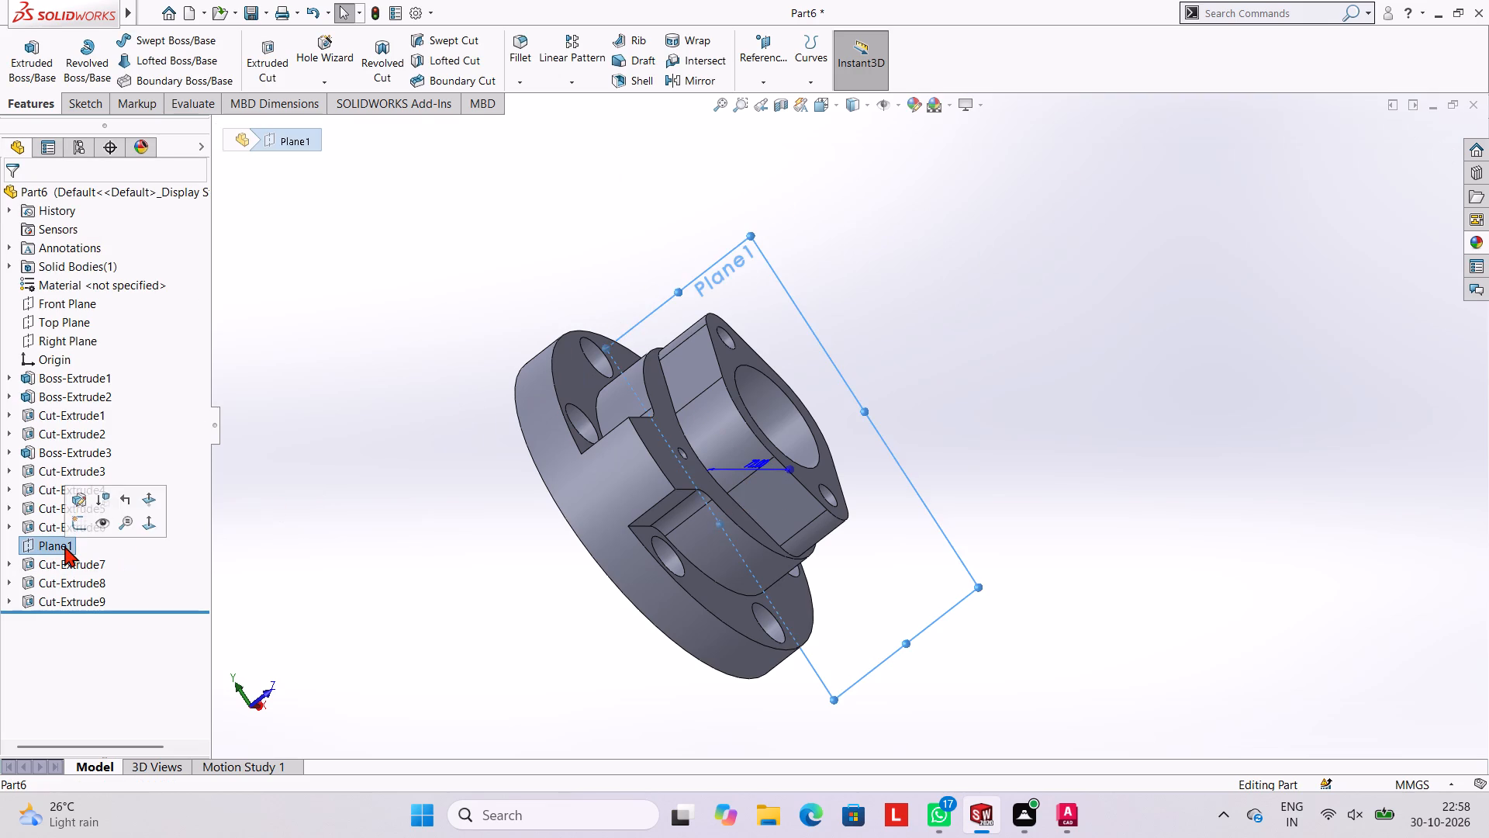
pyautogui.scroll(-1, 1161, 350)
pyautogui.moveTo(1169, 345); pyautogui.dragTo(1099, 286, button='middle')
pyautogui.scroll(2, 874, 385)
pyautogui.moveTo(1024, 344); pyautogui.dragTo(1014, 338, button='middle')
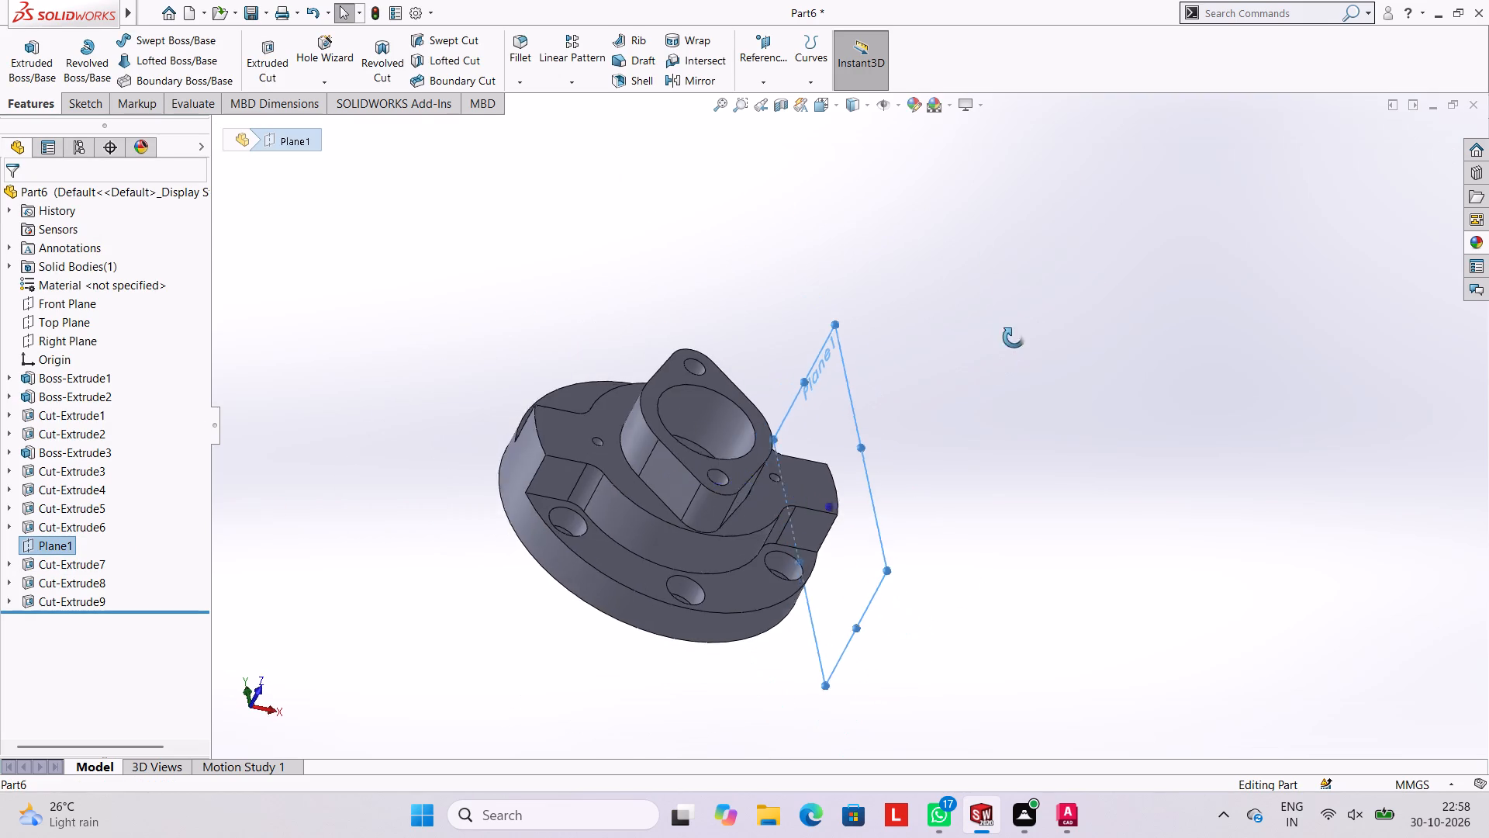
pyautogui.moveTo(1014, 338); pyautogui.dragTo(986, 295, button='middle')
pyautogui.scroll(1, 1049, 462)
pyautogui.moveTo(1023, 380); pyautogui.dragTo(1009, 377, button='middle')
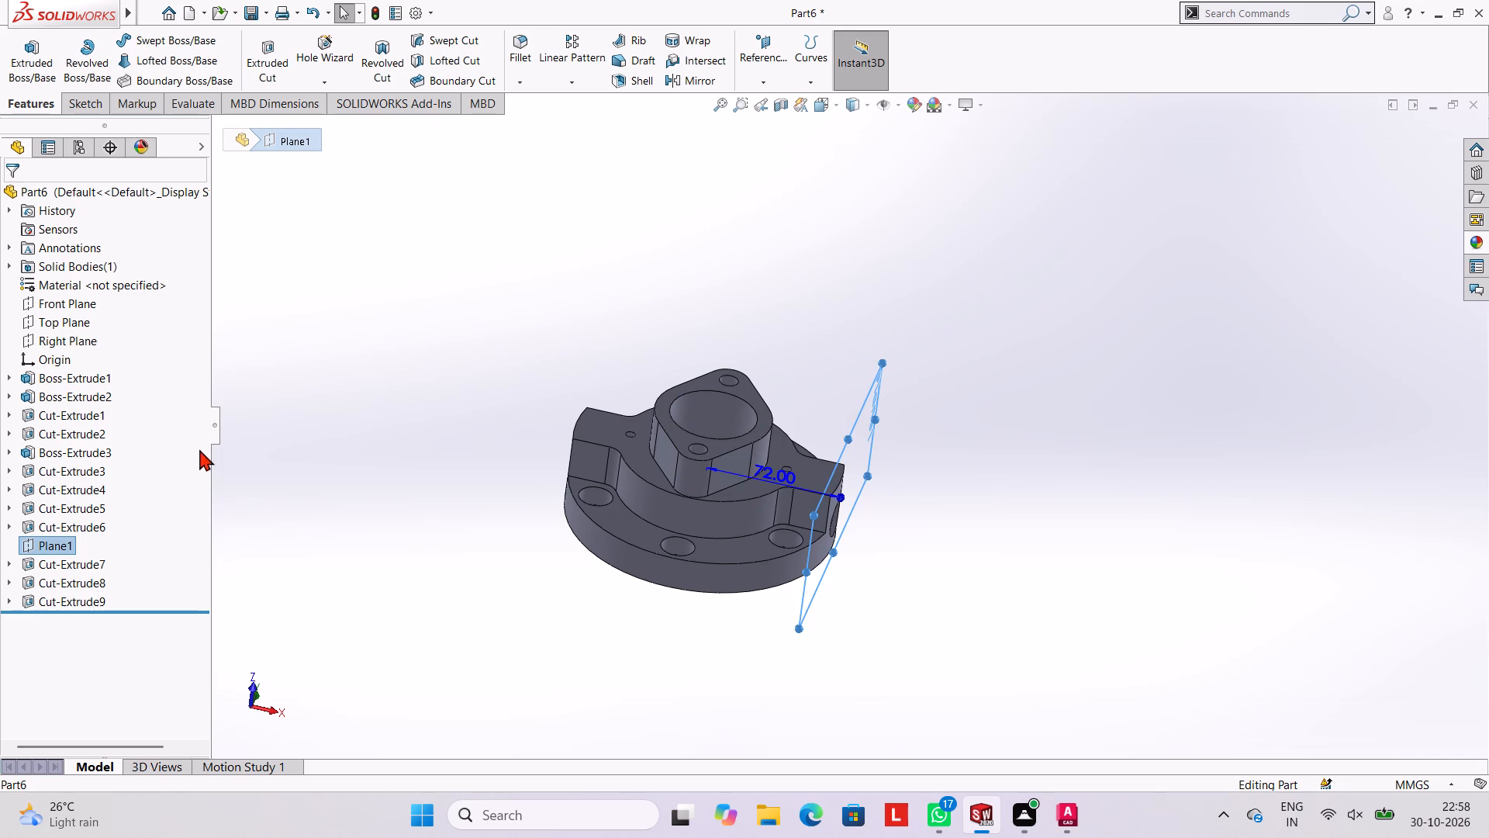
pyautogui.click(304, 141)
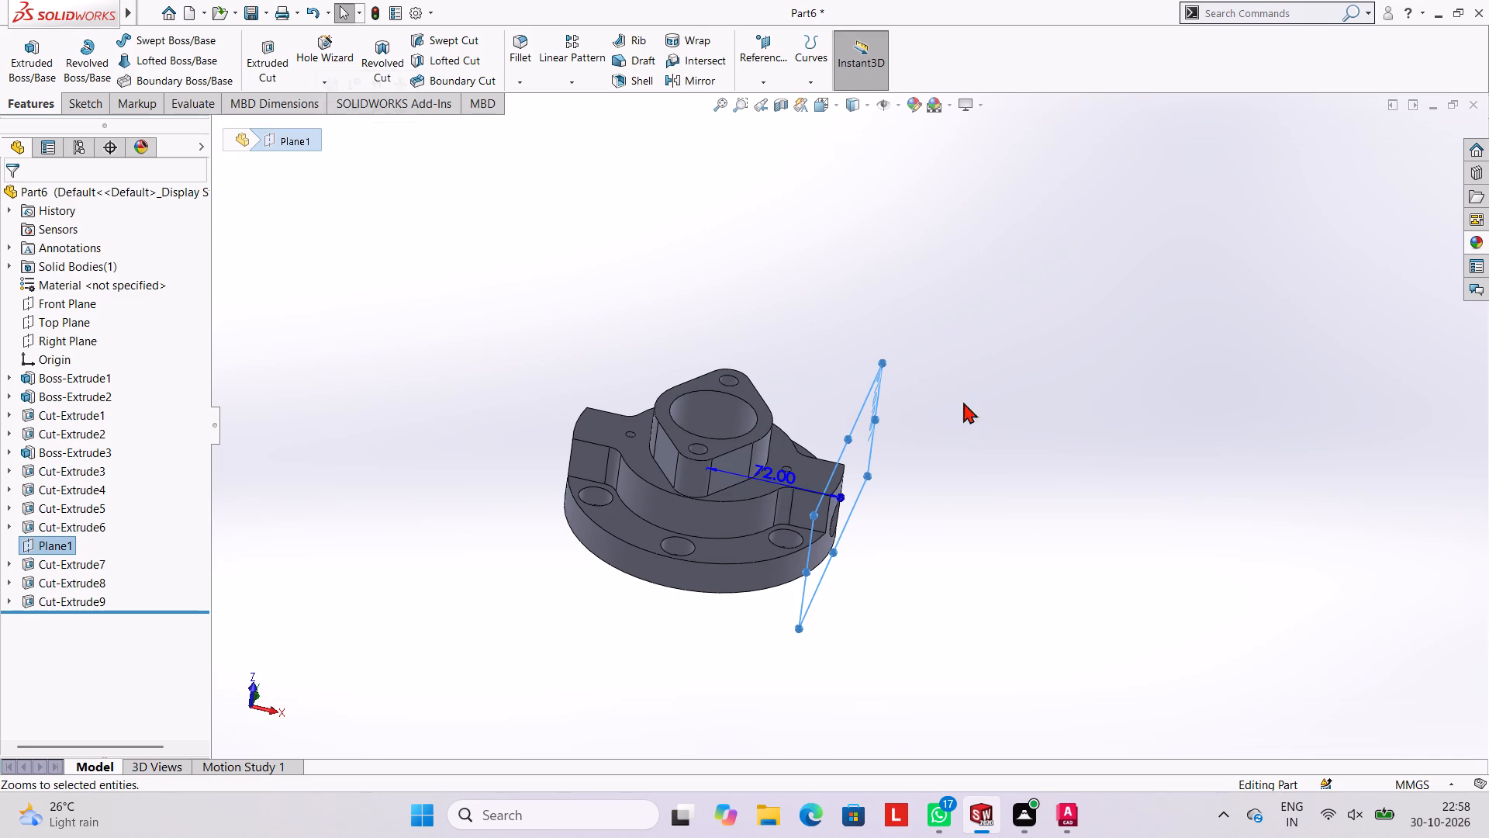
pyautogui.press('Escape')
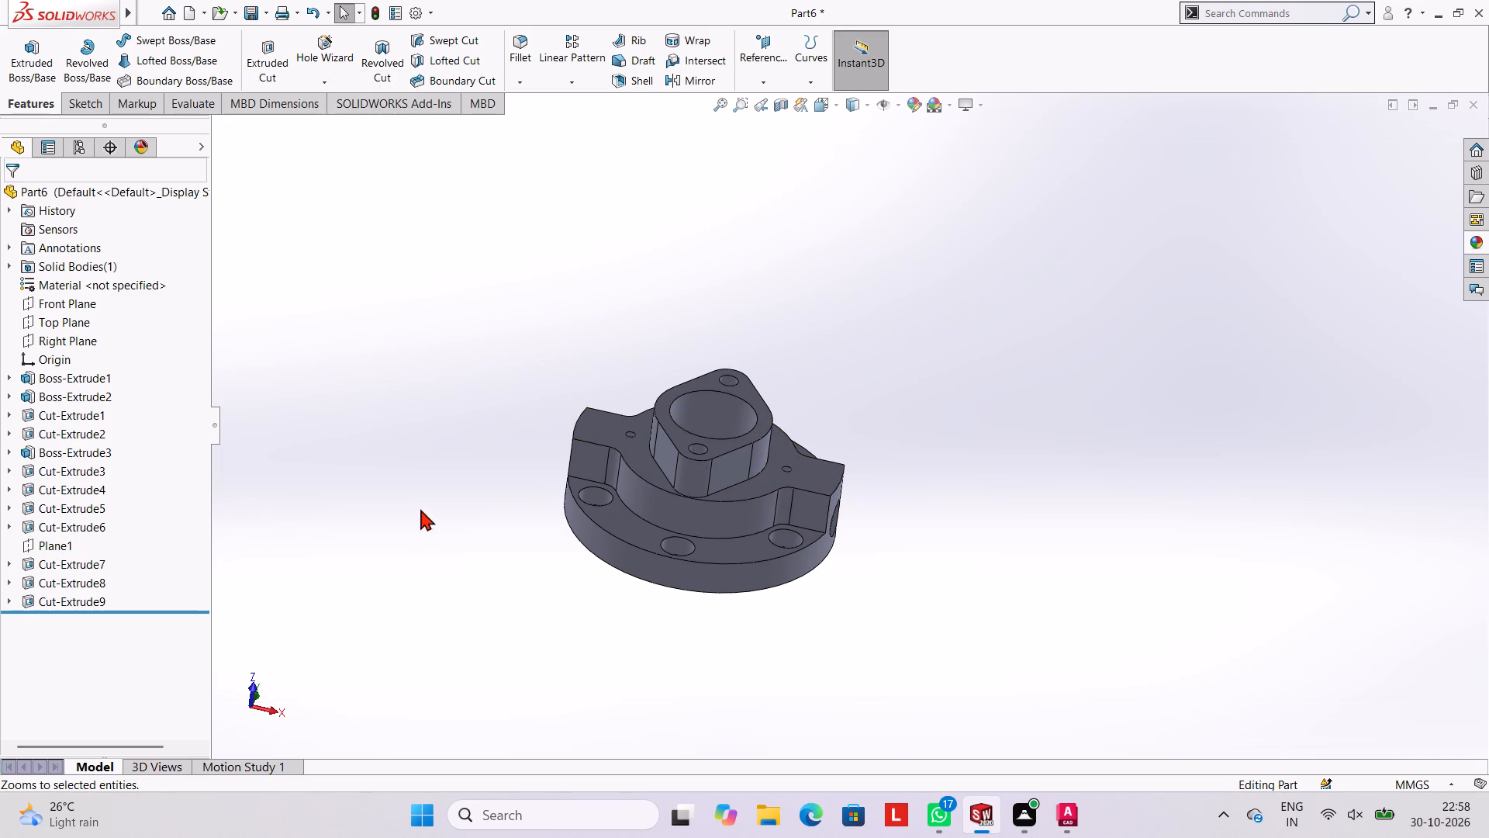
pyautogui.press('Escape')
pyautogui.press('Escape')
pyautogui.press('Escape')
pyautogui.press('Escape')
pyautogui.press('Escape')
pyautogui.press('Escape')
pyautogui.press('Escape')
pyautogui.press('Escape')
pyautogui.press('Escape')
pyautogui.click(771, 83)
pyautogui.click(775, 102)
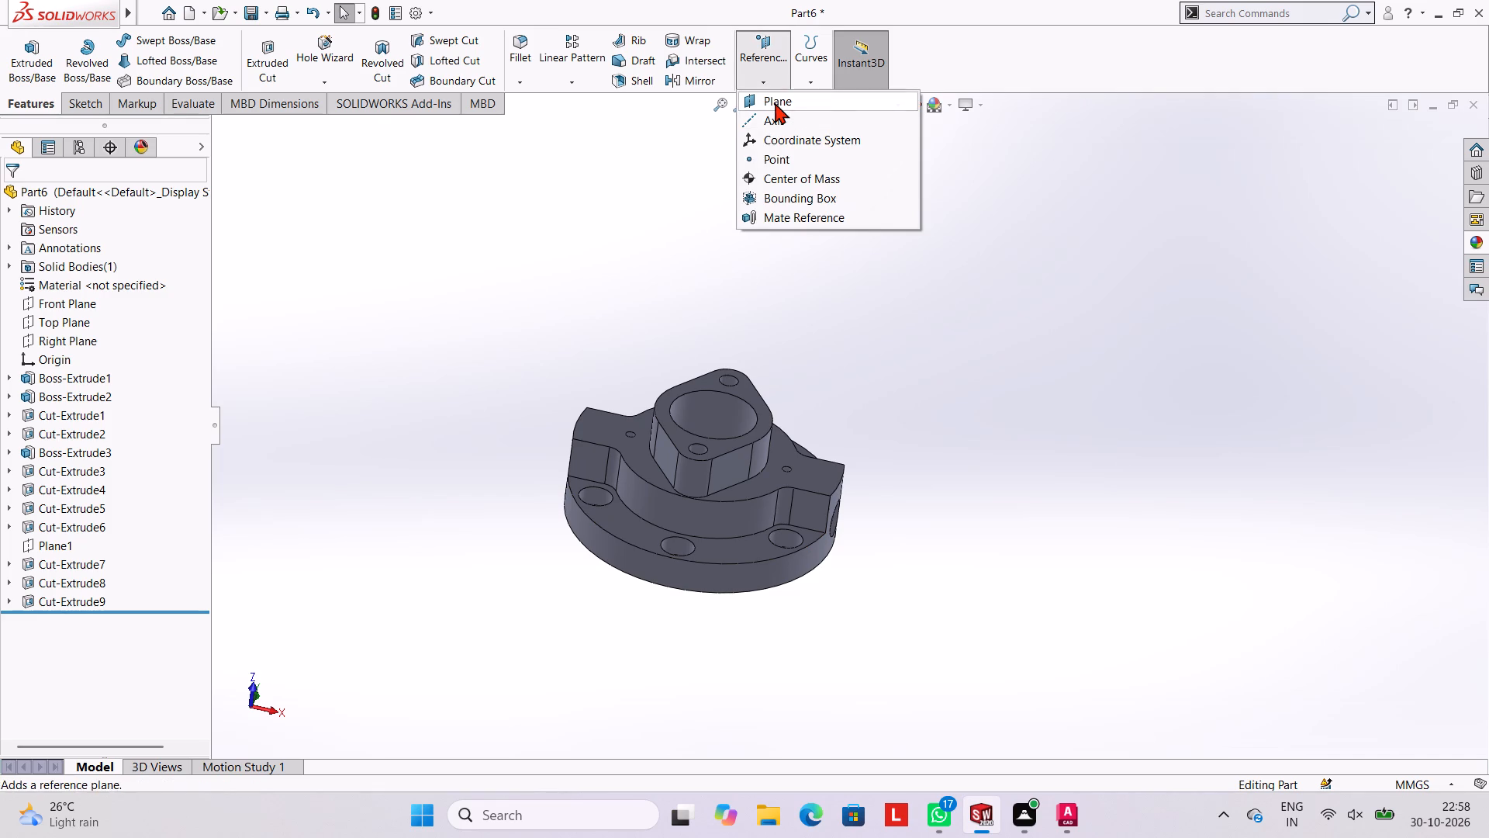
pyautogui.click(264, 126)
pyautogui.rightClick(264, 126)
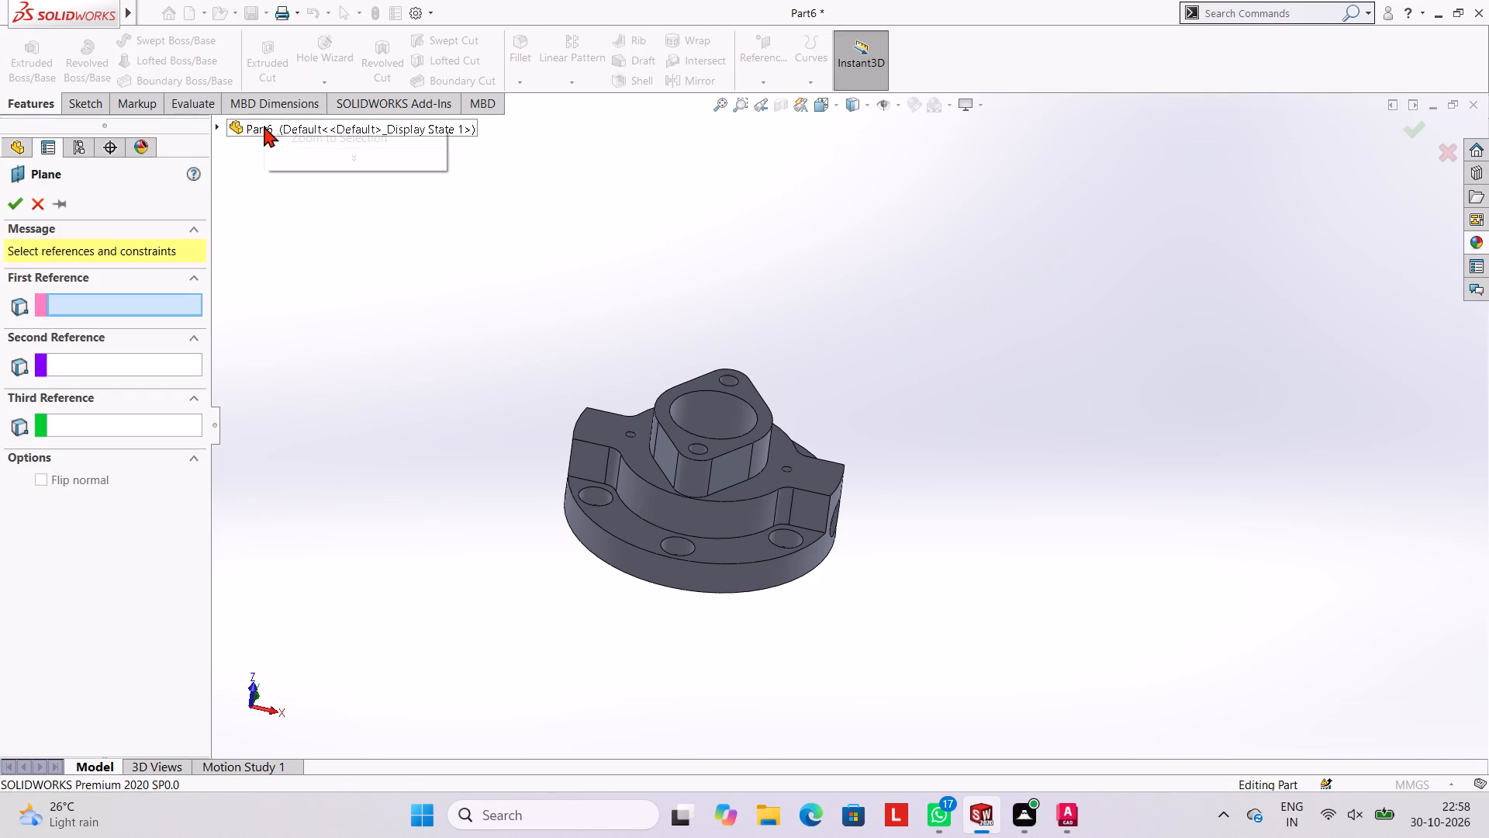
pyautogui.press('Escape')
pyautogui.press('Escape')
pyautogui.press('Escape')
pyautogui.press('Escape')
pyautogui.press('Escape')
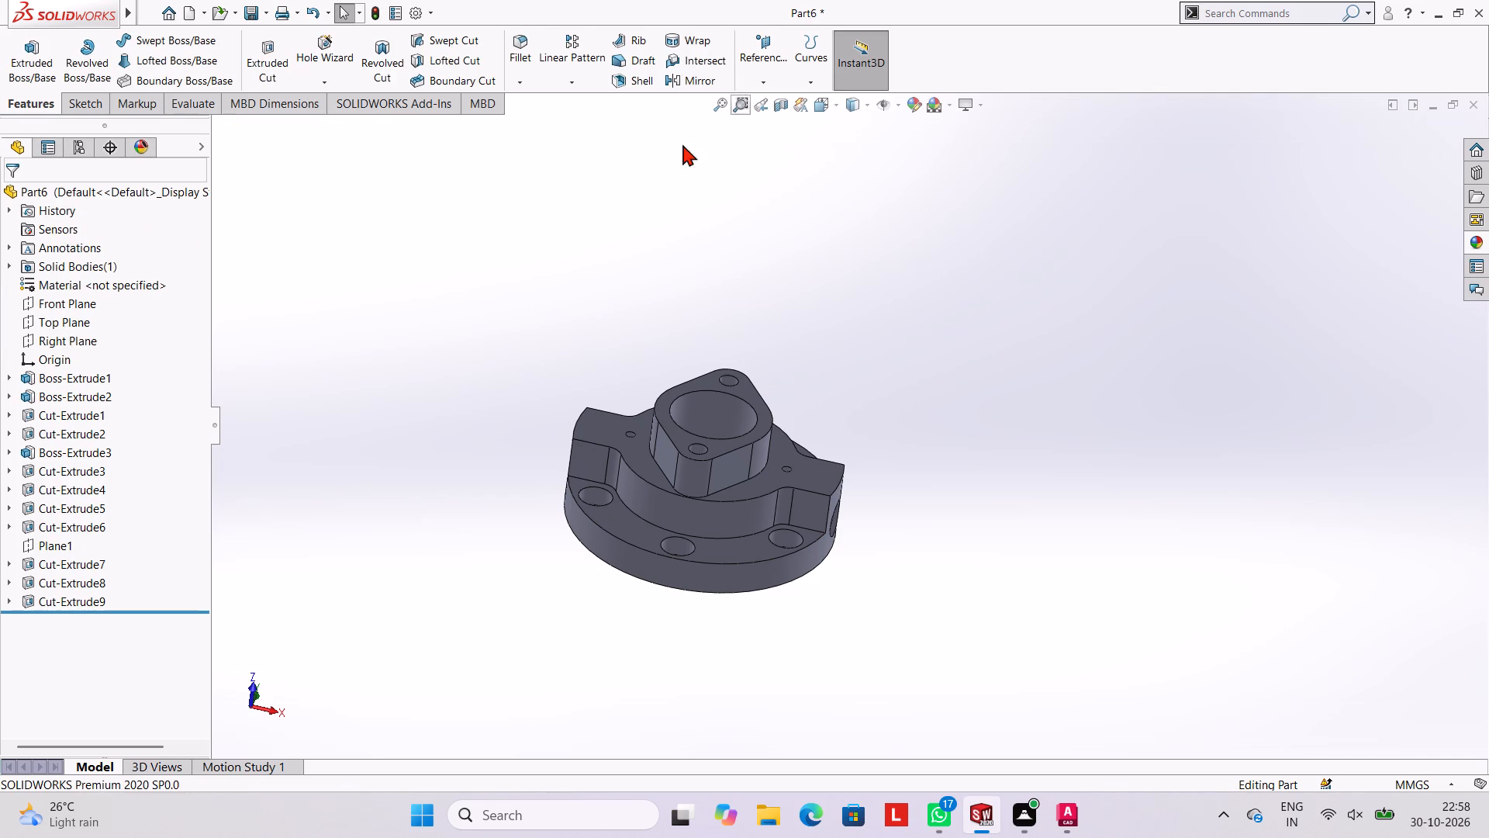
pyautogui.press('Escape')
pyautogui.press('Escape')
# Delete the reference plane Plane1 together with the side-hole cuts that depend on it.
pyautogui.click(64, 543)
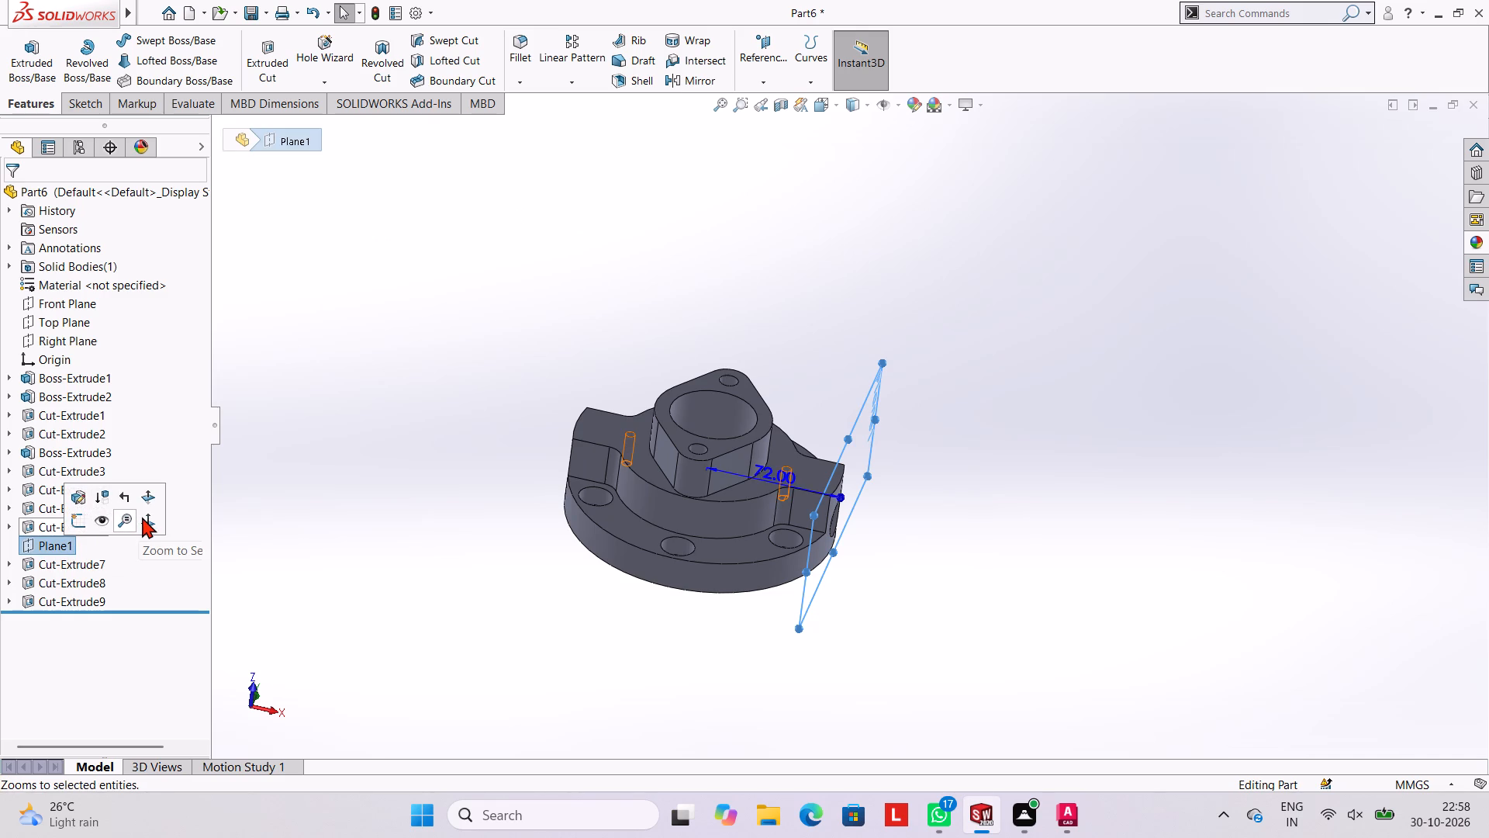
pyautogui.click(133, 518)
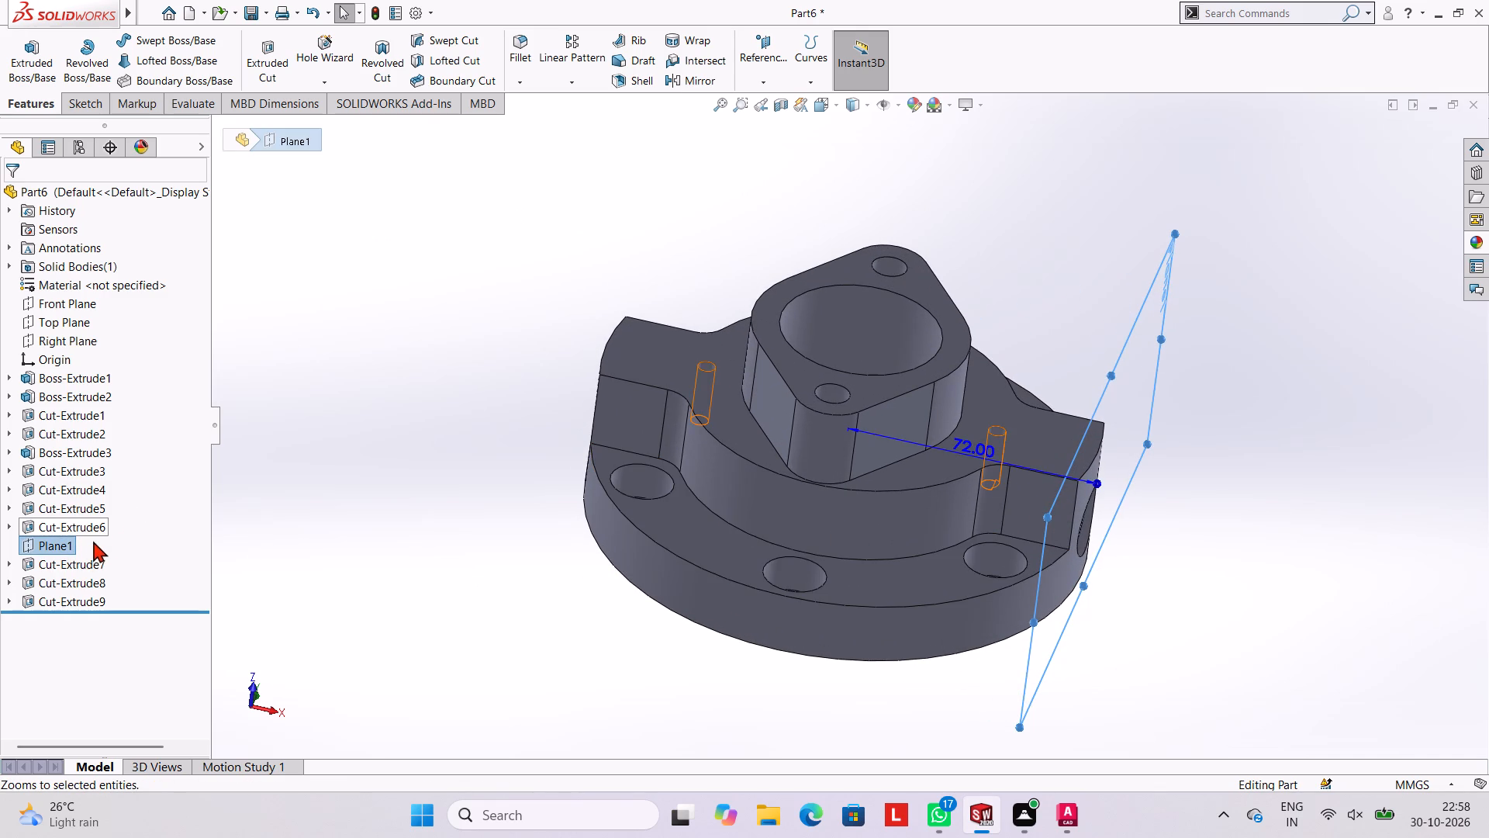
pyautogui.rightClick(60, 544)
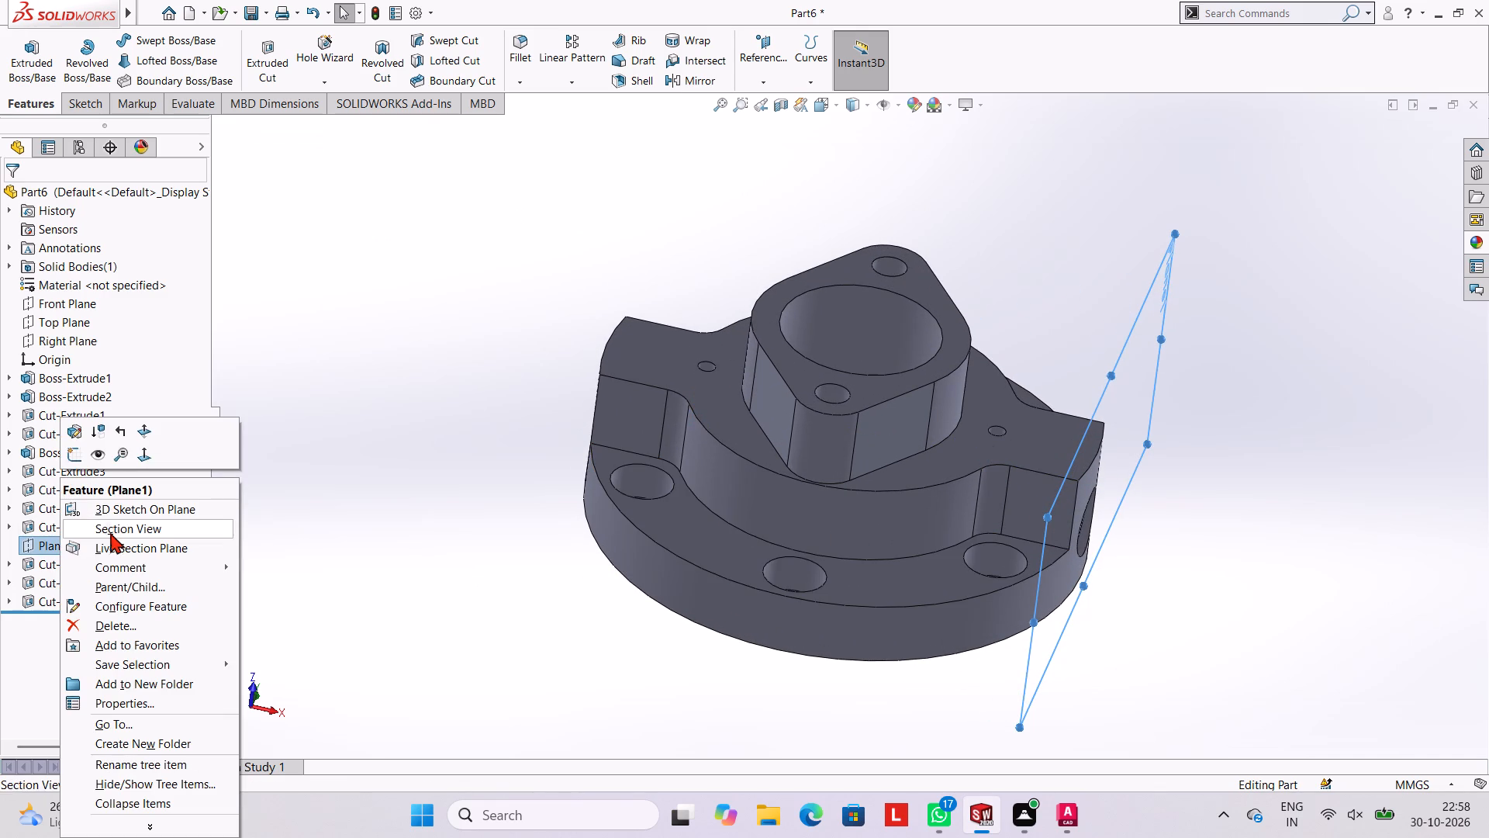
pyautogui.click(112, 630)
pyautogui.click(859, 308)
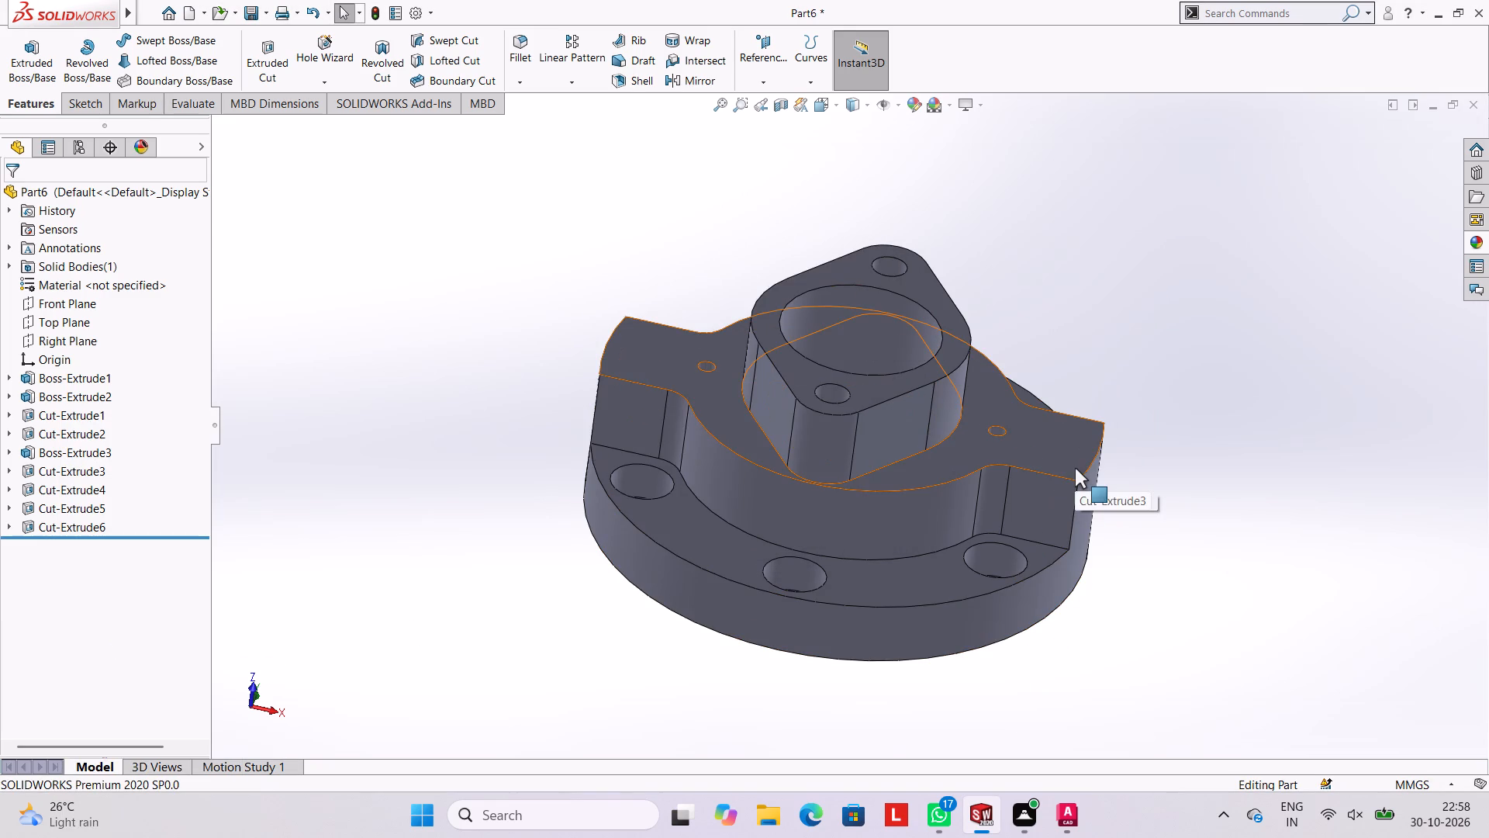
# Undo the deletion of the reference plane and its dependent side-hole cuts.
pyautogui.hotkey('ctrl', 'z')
# Start a new reference plane based on the Right Plane with an offset distance of 10 mm.
pyautogui.moveTo(1183, 403); pyautogui.dragTo(1176, 399, button='middle')
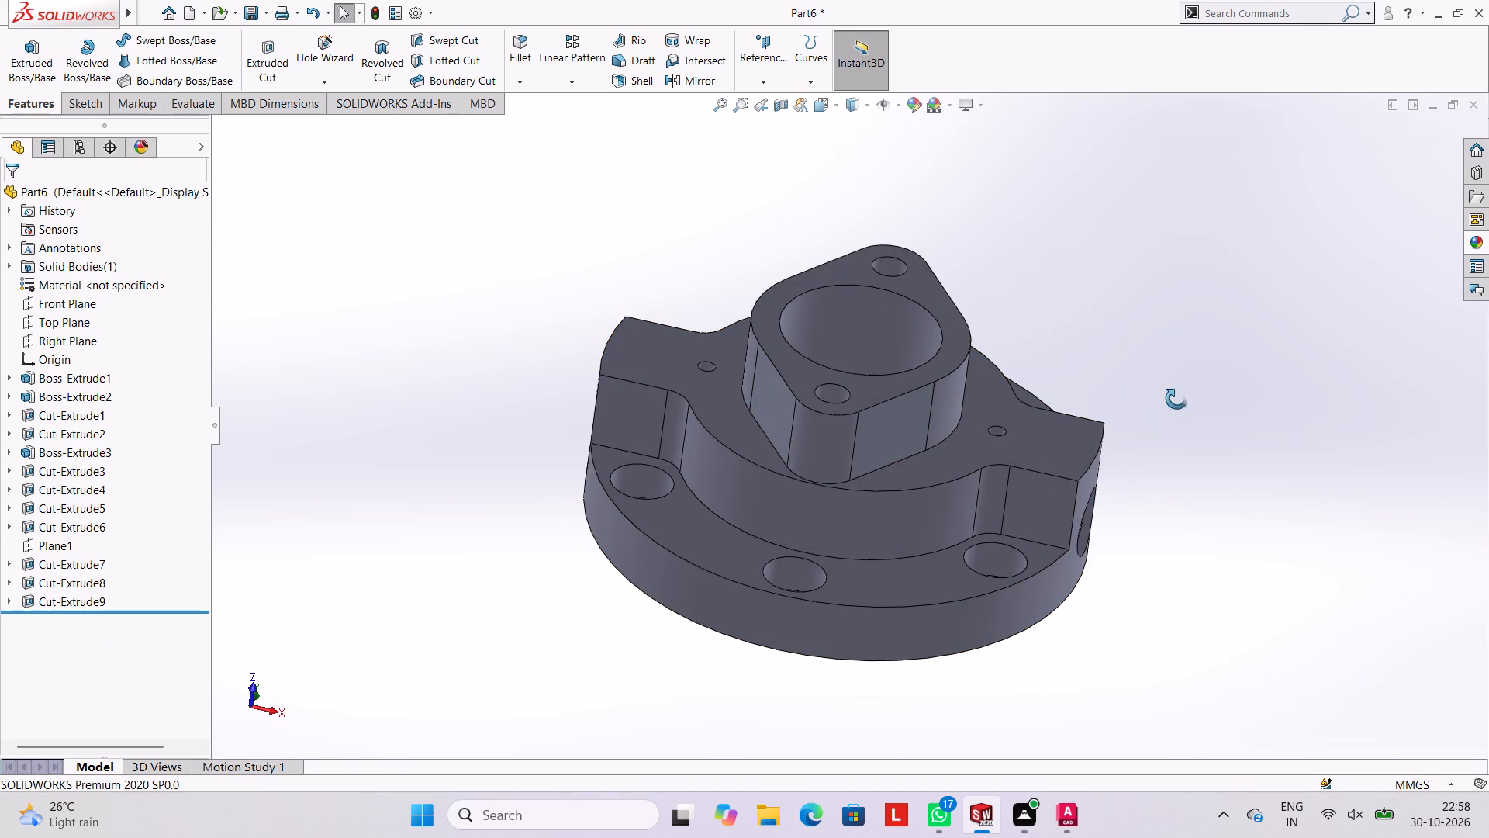
pyautogui.moveTo(1176, 399); pyautogui.dragTo(1124, 363, button='middle')
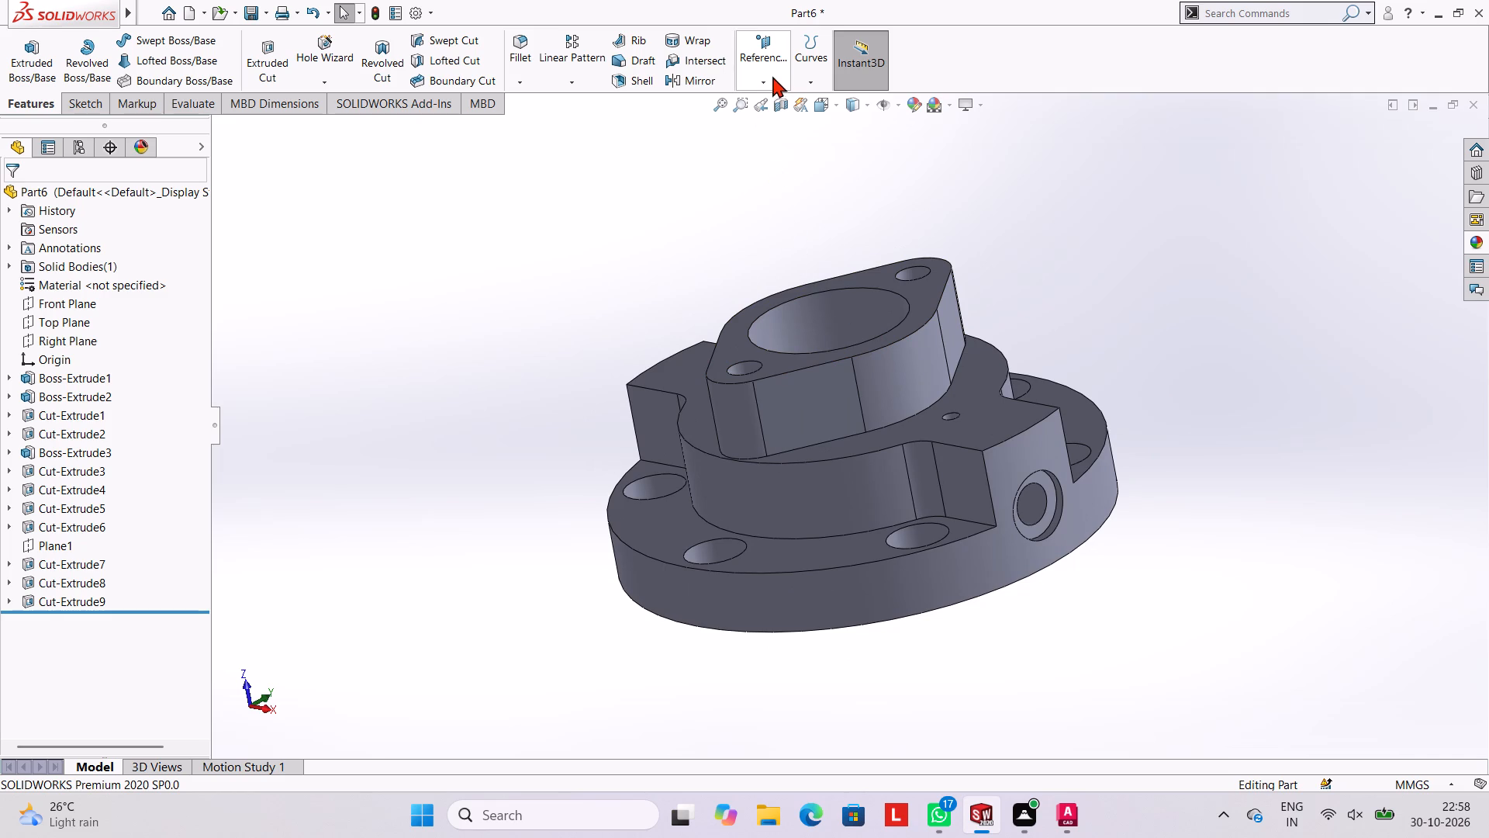
pyautogui.click(769, 81)
pyautogui.click(781, 99)
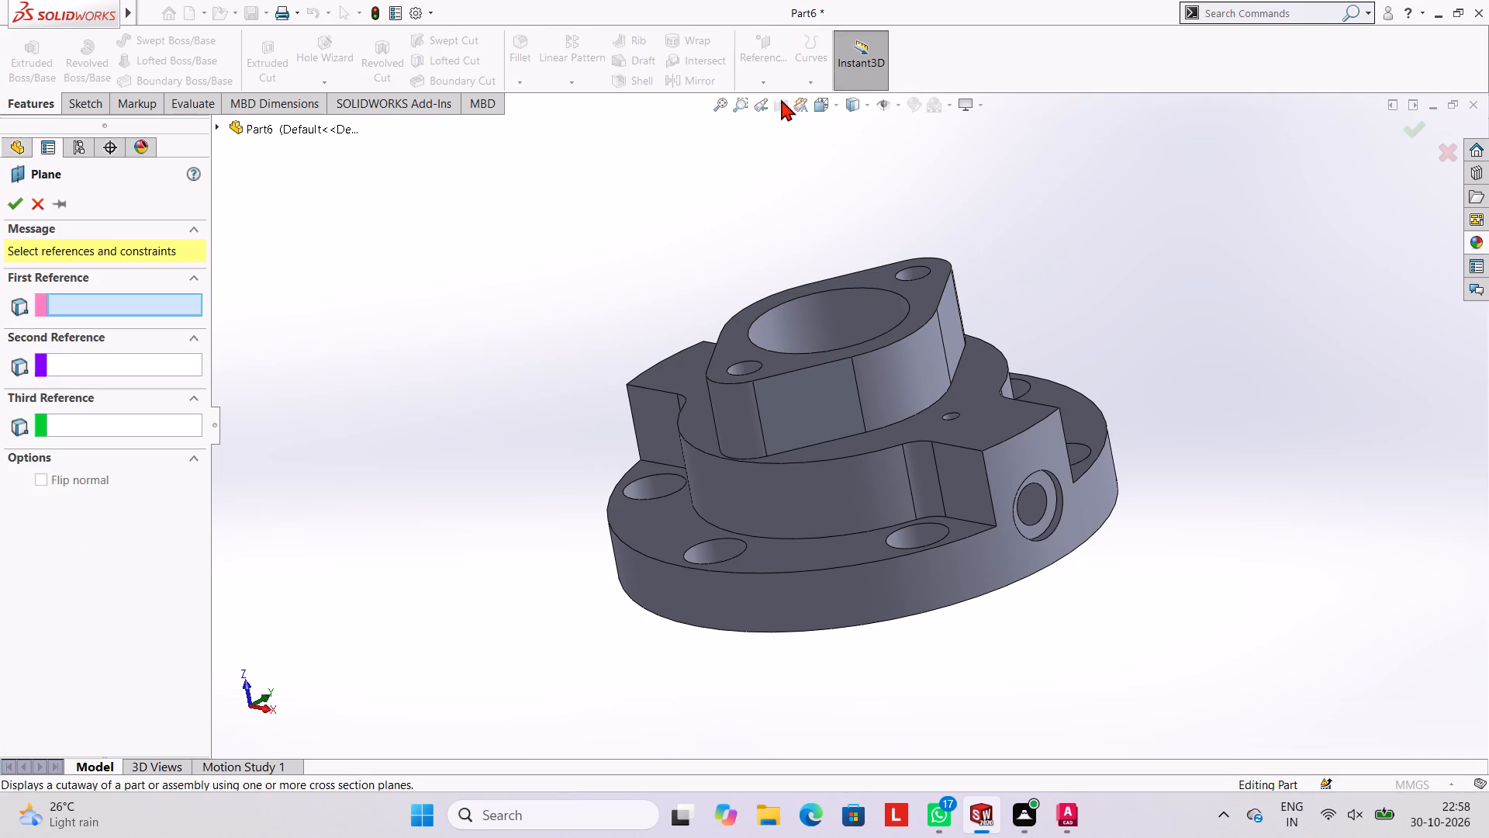
pyautogui.click(274, 116)
pyautogui.click(275, 123)
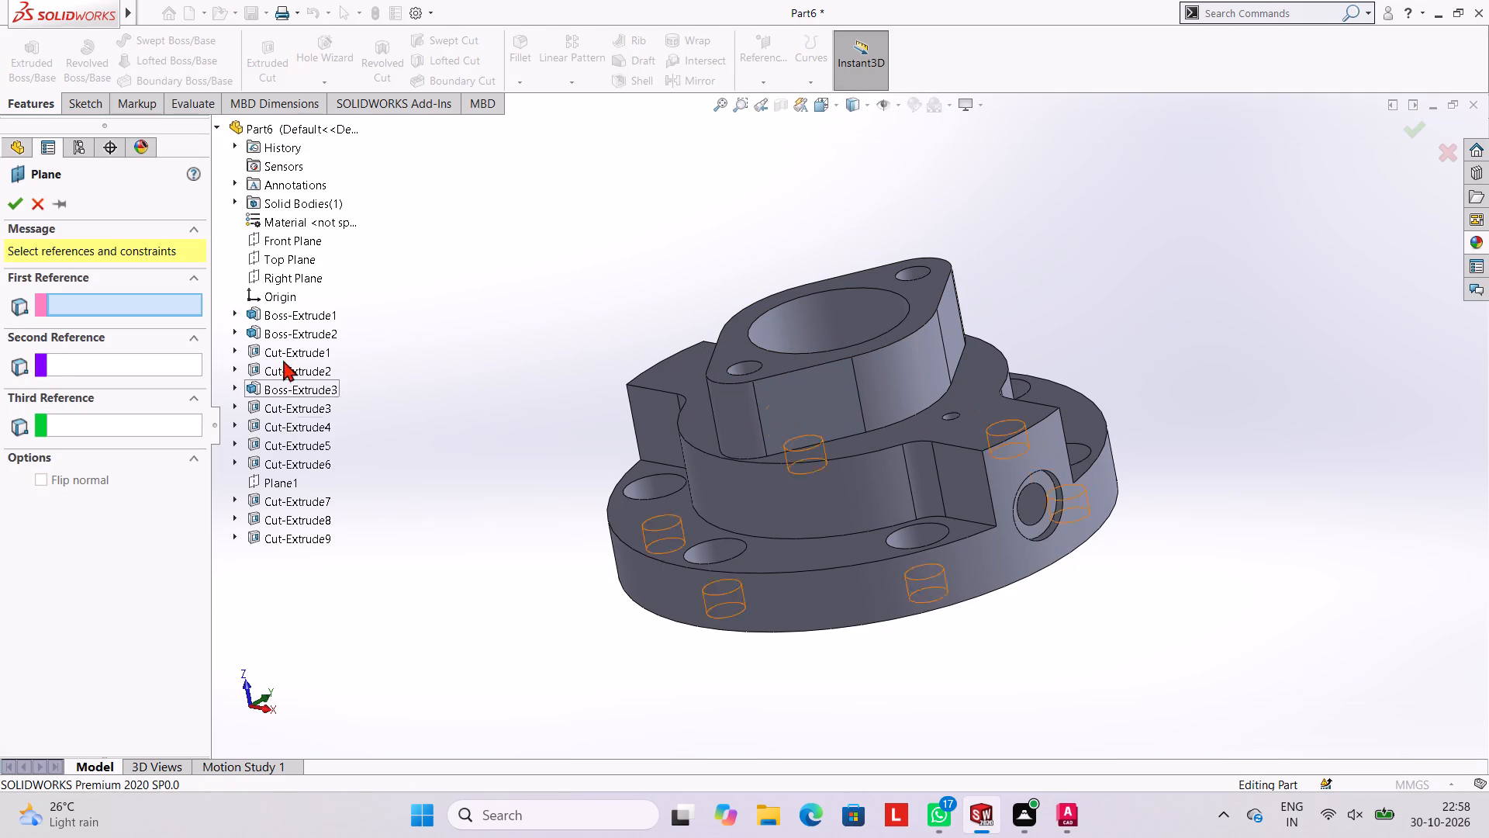
pyautogui.click(286, 281)
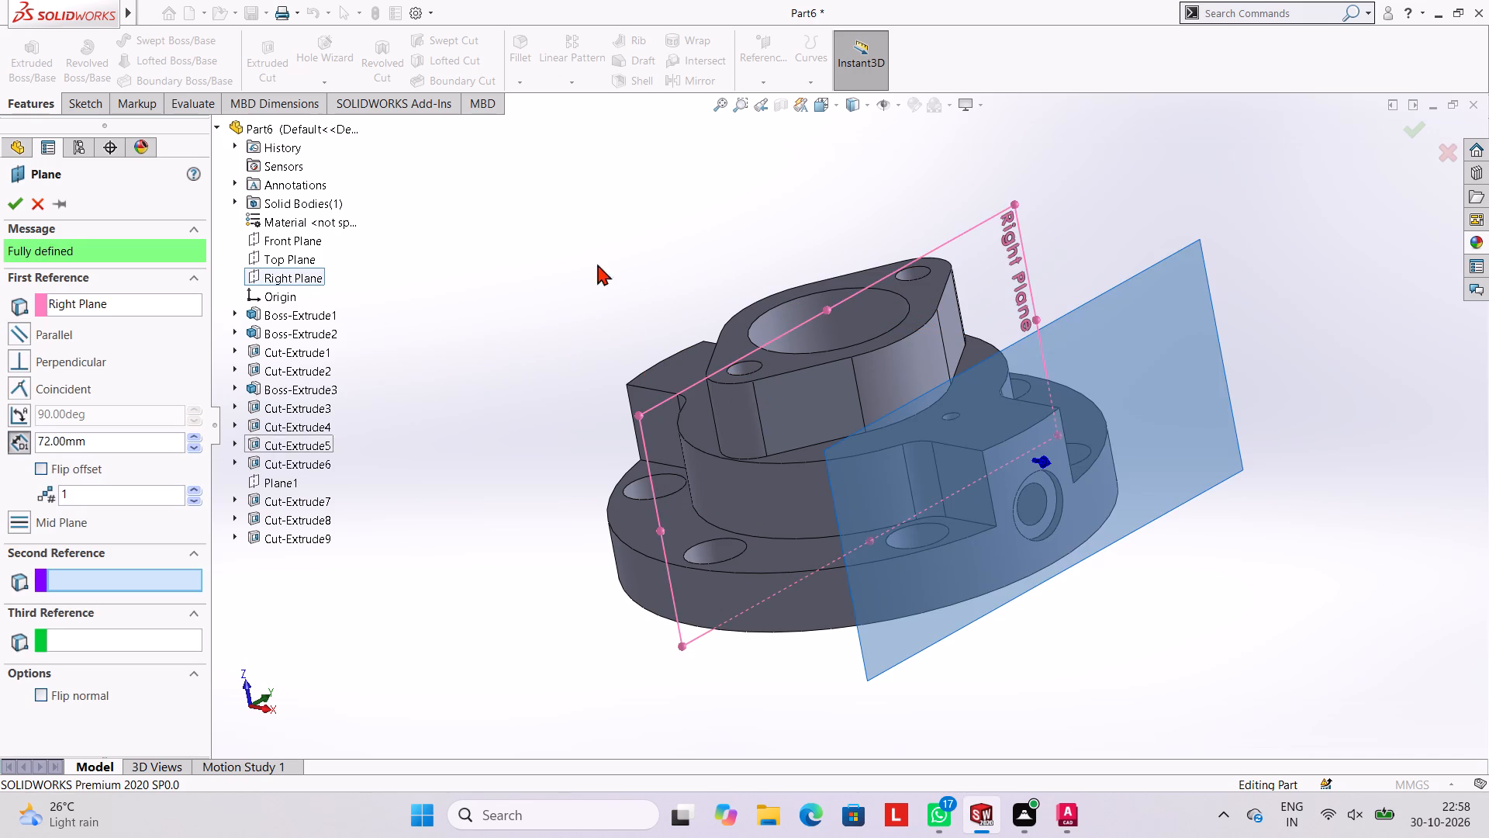
pyautogui.moveTo(607, 250); pyautogui.dragTo(637, 259, button='middle')
pyautogui.click(104, 440)
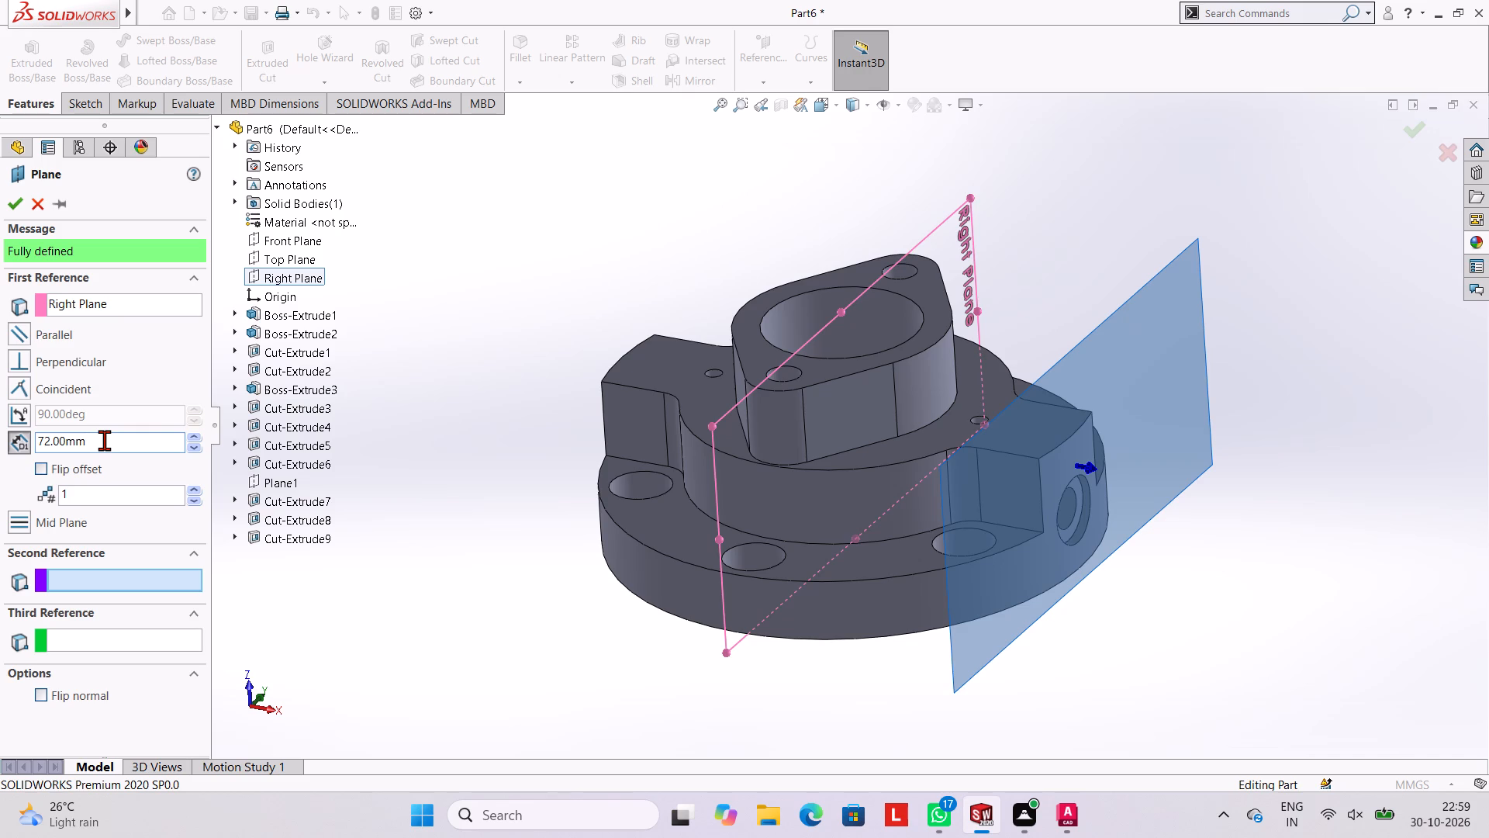
pyautogui.press('BackSpace')
pyautogui.press('BackSpace')
pyautogui.press('BackSpace')
pyautogui.press('BackSpace')
pyautogui.press('BackSpace')
pyautogui.press('BackSpace')
pyautogui.press('BackSpace')
pyautogui.press('BackSpace')
pyautogui.press('BackSpace')
pyautogui.press('BackSpace')
pyautogui.press('BackSpace')
pyautogui.press('BackSpace')
pyautogui.write('10')
pyautogui.press('Return')
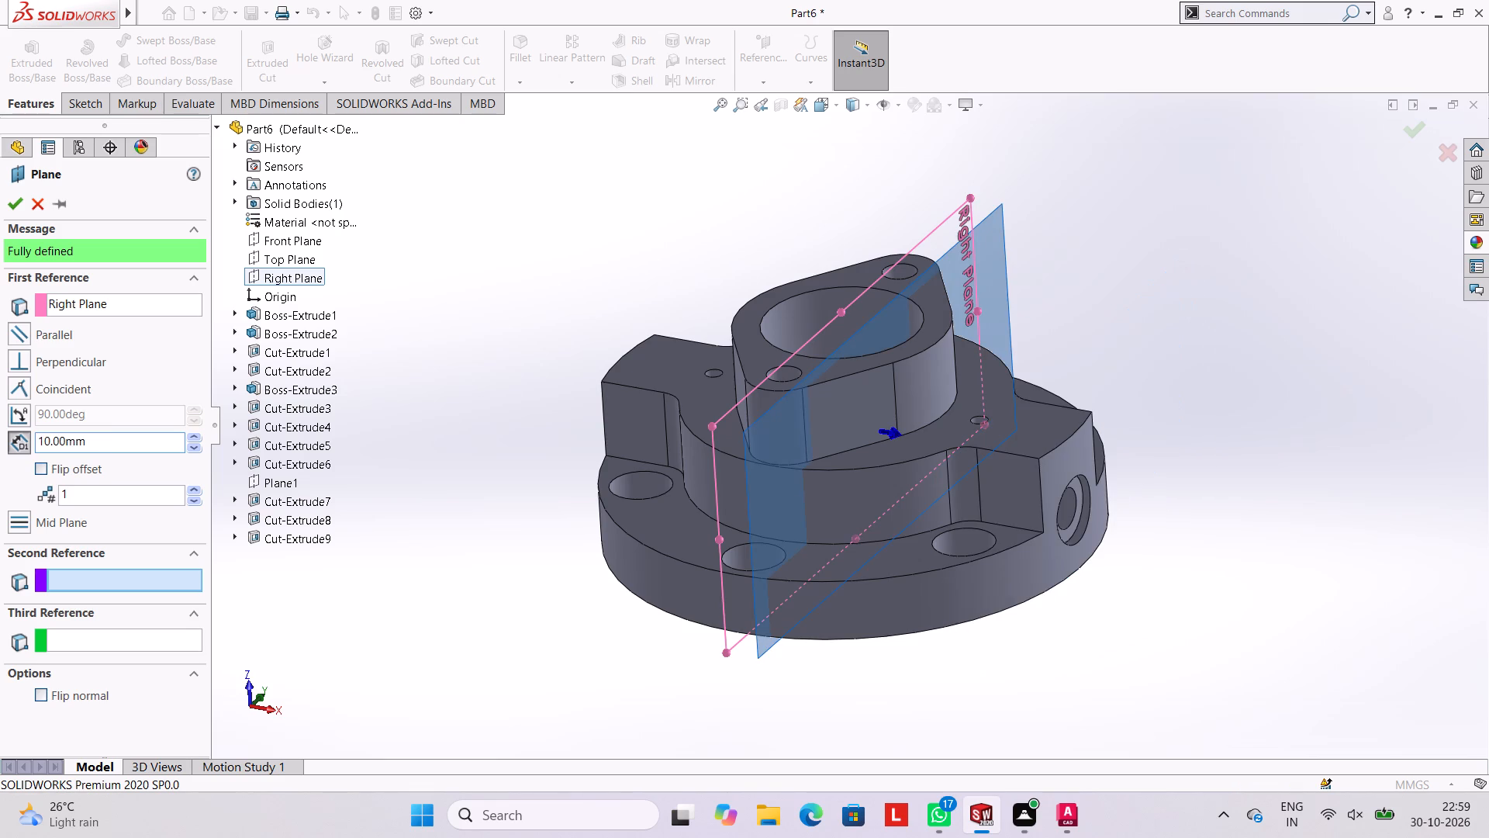
# Set the new plane's offset distance to 1 mm and flip the offset to the opposite side of the Right Plane.
pyautogui.press('Right')
pyautogui.press('Right')
pyautogui.press('Right')
pyautogui.press('Right')
pyautogui.press('Right')
pyautogui.press('Right')
pyautogui.press('Right')
pyautogui.press('Right')
pyautogui.press('BackSpace')
pyautogui.press('BackSpace')
pyautogui.press('BackSpace')
pyautogui.press('BackSpace')
pyautogui.press('BackSpace')
pyautogui.press('BackSpace')
pyautogui.press('BackSpace')
pyautogui.press('BackSpace')
pyautogui.press('BackSpace')
pyautogui.press('BackSpace')
pyautogui.press('BackSpace')
pyautogui.press('BackSpace')
pyautogui.press('1')
pyautogui.press('Return')
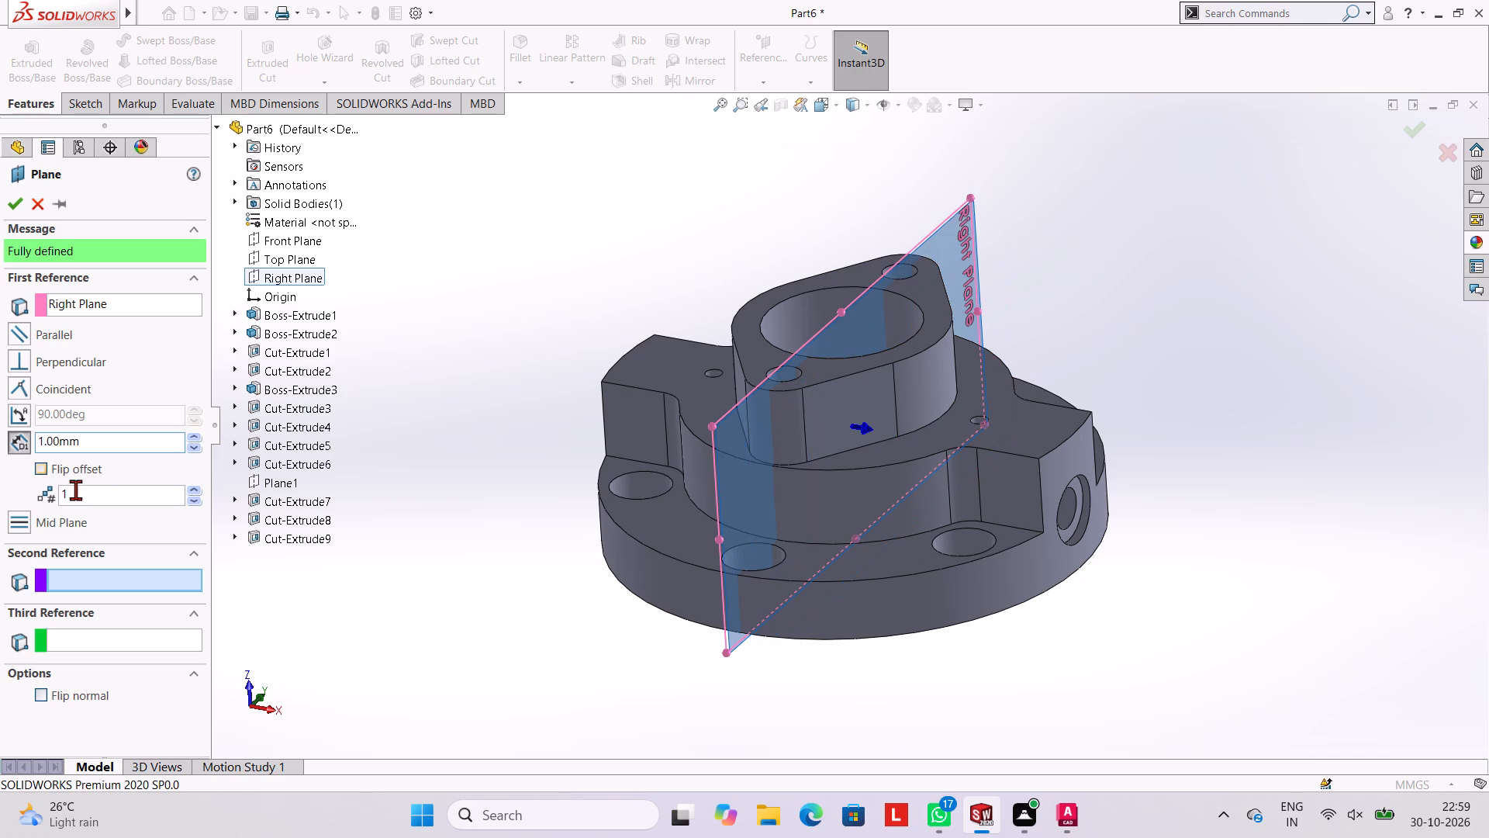
pyautogui.click(38, 466)
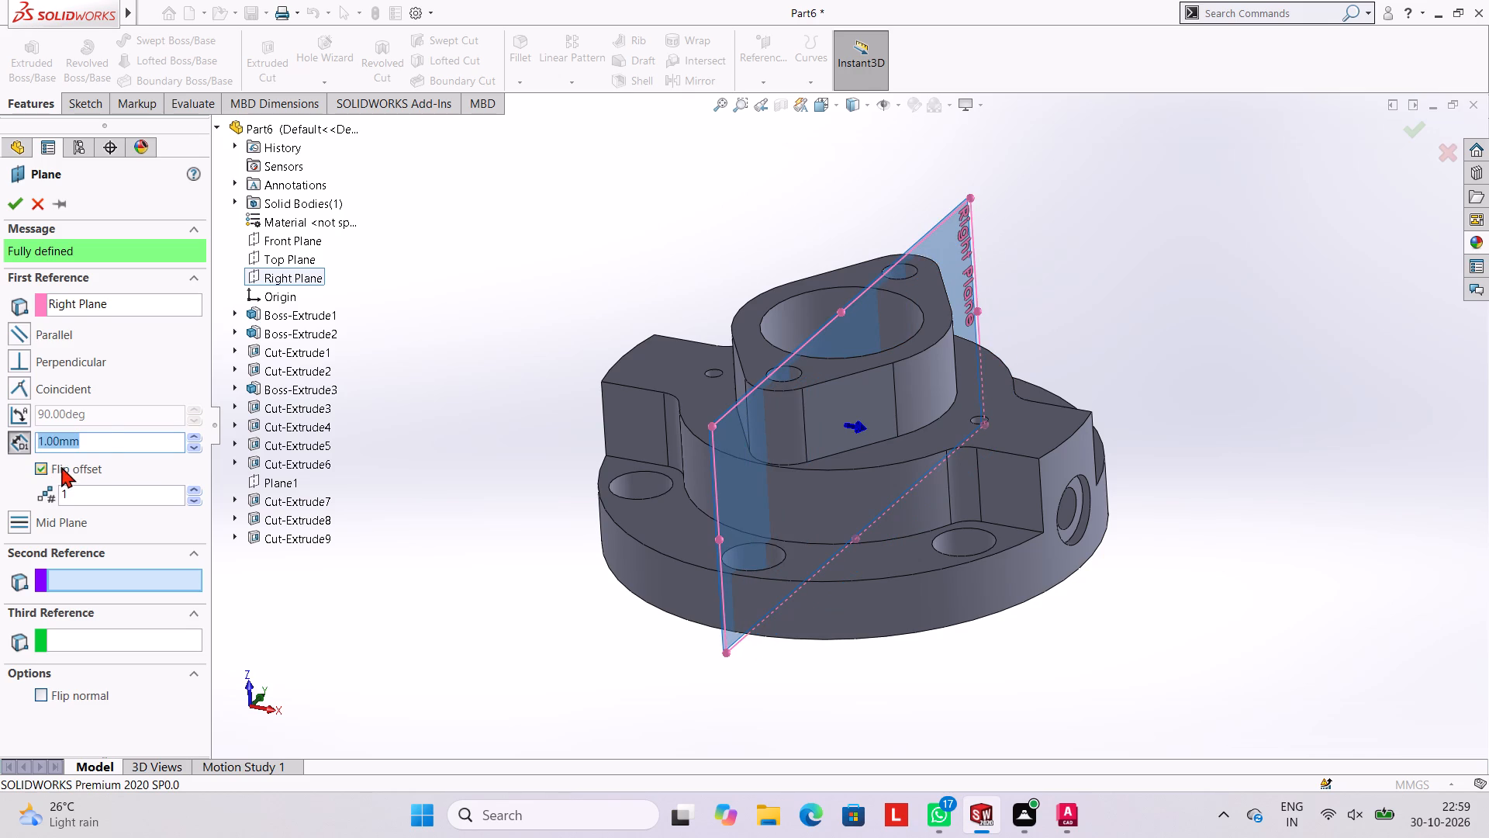
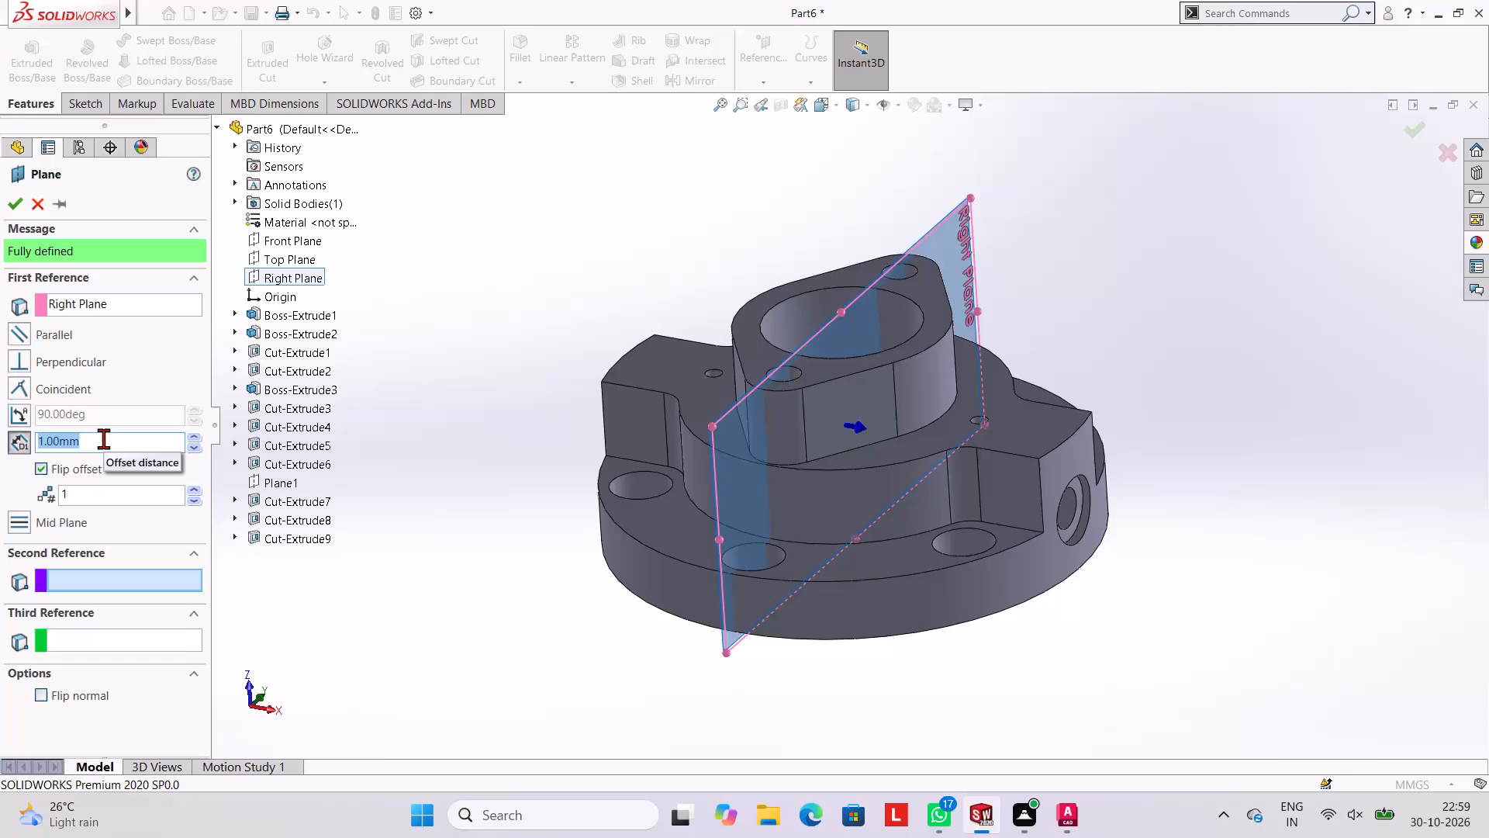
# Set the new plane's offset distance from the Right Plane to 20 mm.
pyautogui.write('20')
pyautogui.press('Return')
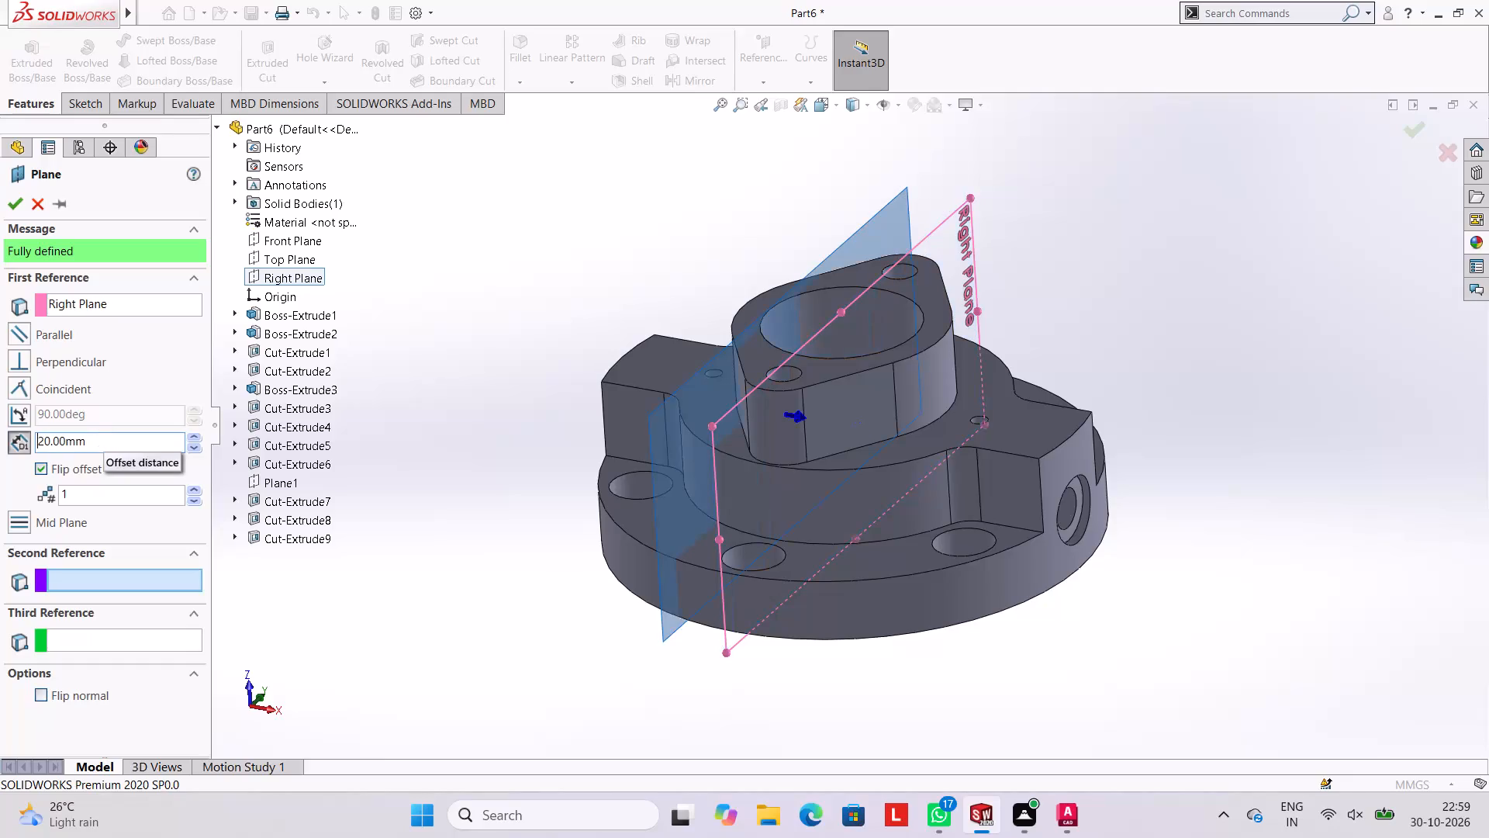
# Set the new plane's offset distance to 72 mm and create the plane.
pyautogui.press('Right')
pyautogui.press('Right')
pyautogui.press('Right')
pyautogui.press('Right')
pyautogui.press('Right')
pyautogui.press('Right')
pyautogui.press('Right')
pyautogui.press('Right')
pyautogui.press('BackSpace')
pyautogui.press('BackSpace')
pyautogui.press('BackSpace')
pyautogui.press('BackSpace')
pyautogui.press('BackSpace')
pyautogui.press('BackSpace')
pyautogui.press('BackSpace')
pyautogui.write('72')
pyautogui.press('Return')
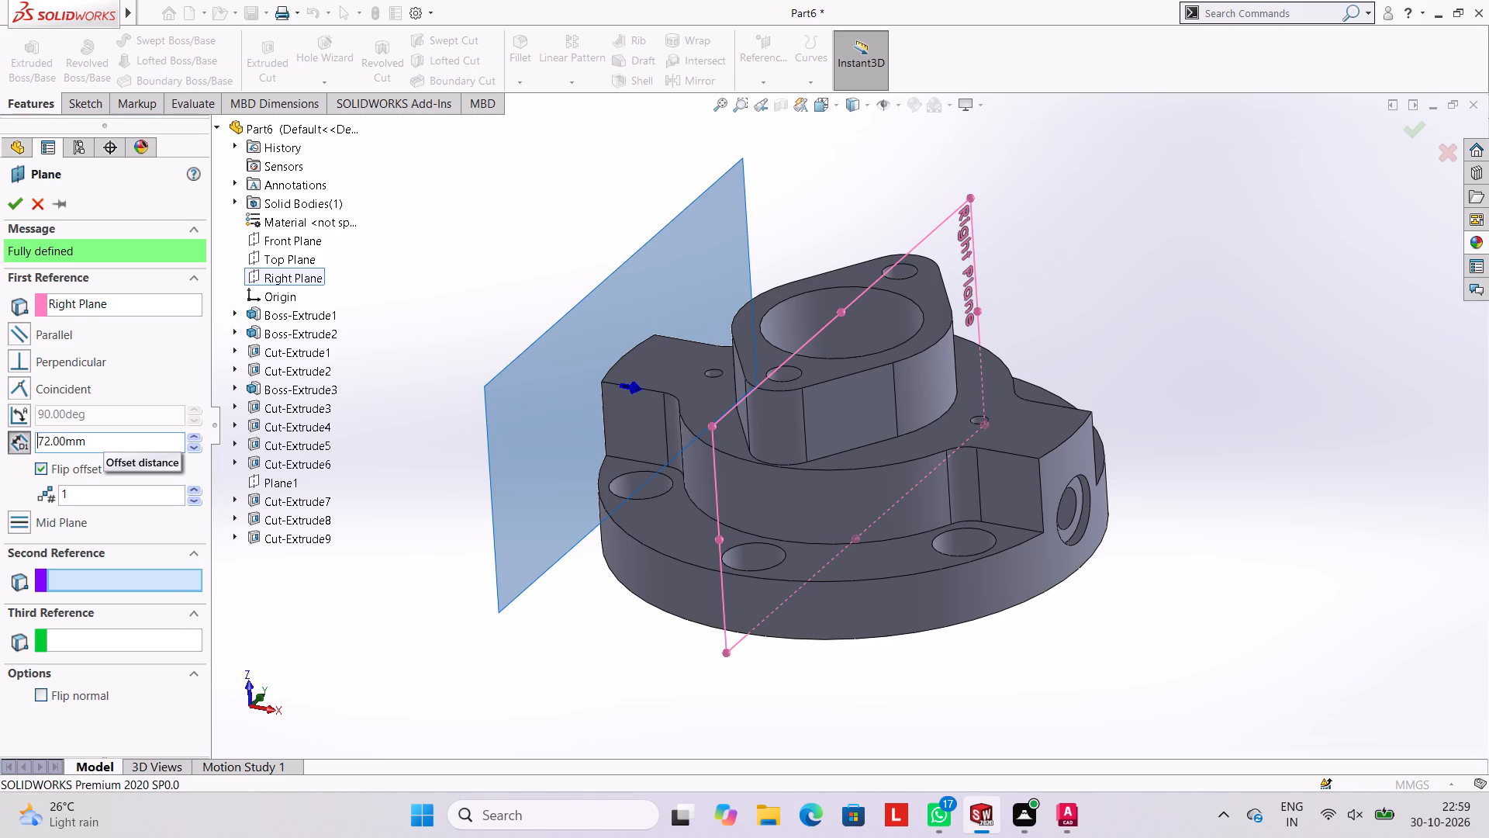
pyautogui.moveTo(527, 490); pyautogui.dragTo(580, 442, button='middle')
pyautogui.click(19, 202)
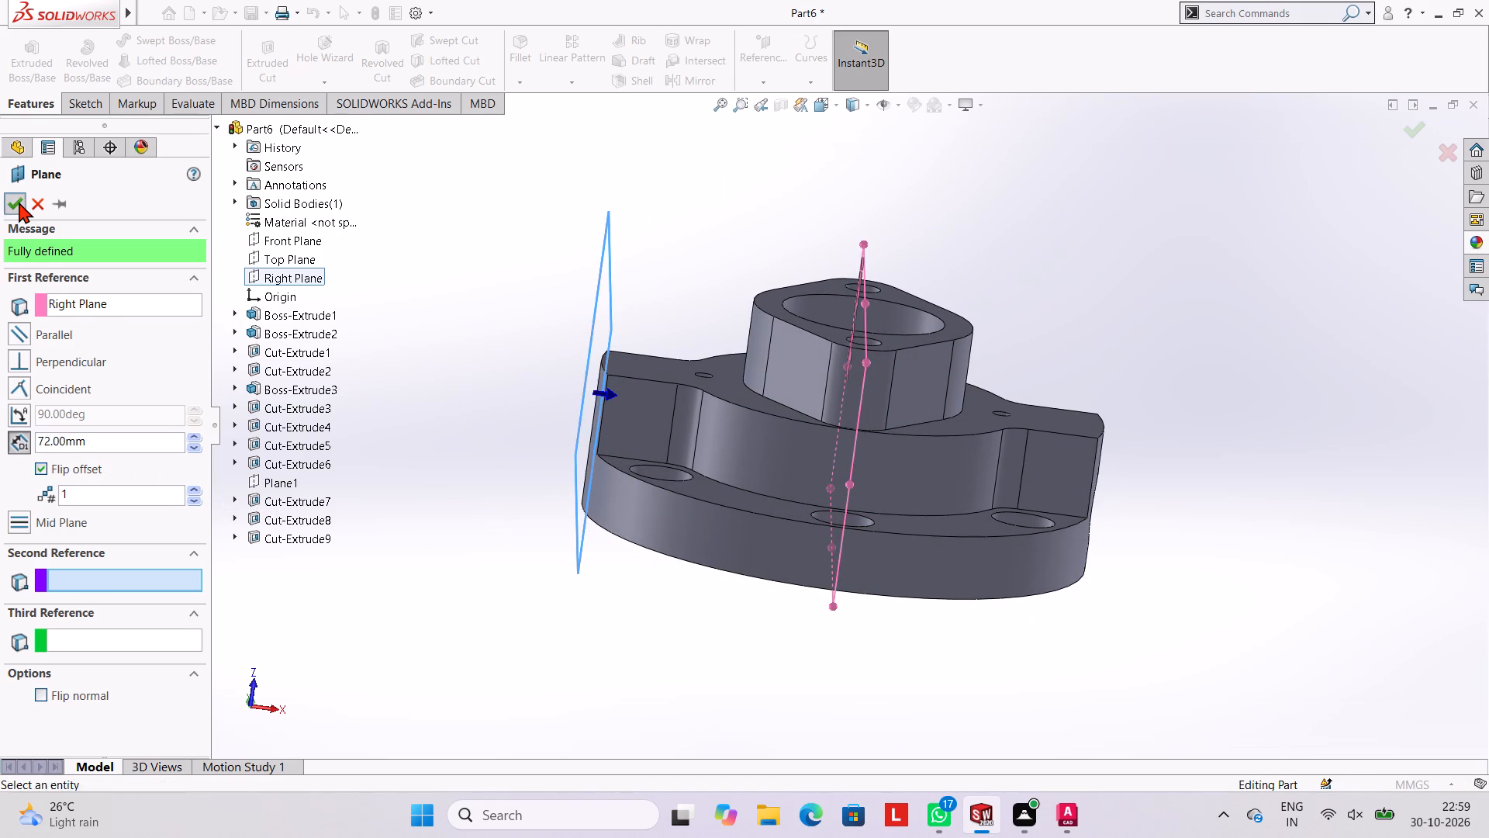
# Start a sketch on the new 72 mm offset plane and draw a vertical line along the flange-boss edge, across the side boss's width.
pyautogui.moveTo(492, 255); pyautogui.dragTo(580, 298)
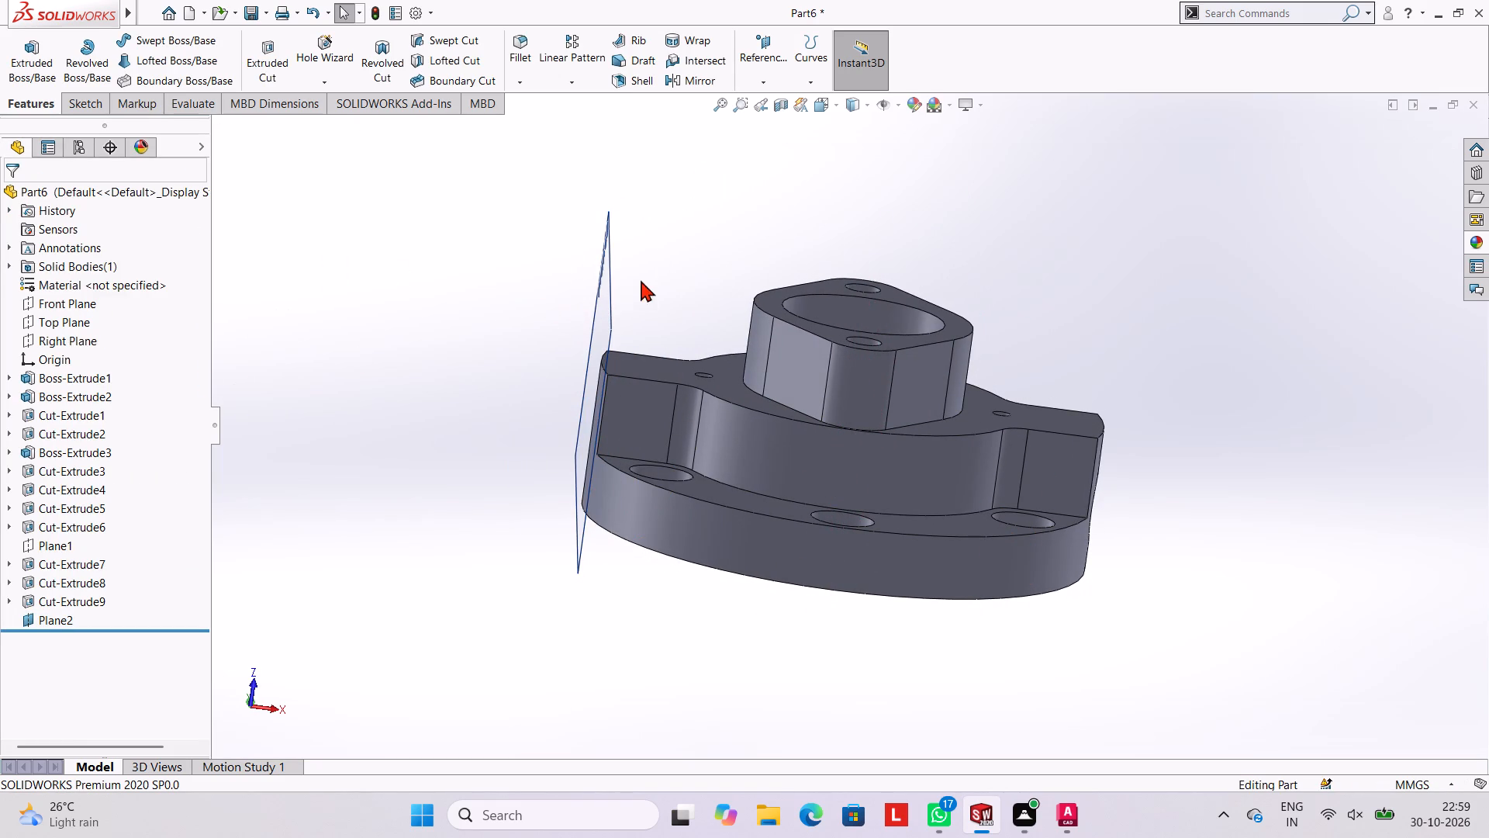
pyautogui.moveTo(659, 287); pyautogui.dragTo(678, 293, button='middle')
pyautogui.click(581, 295)
pyautogui.click(646, 249)
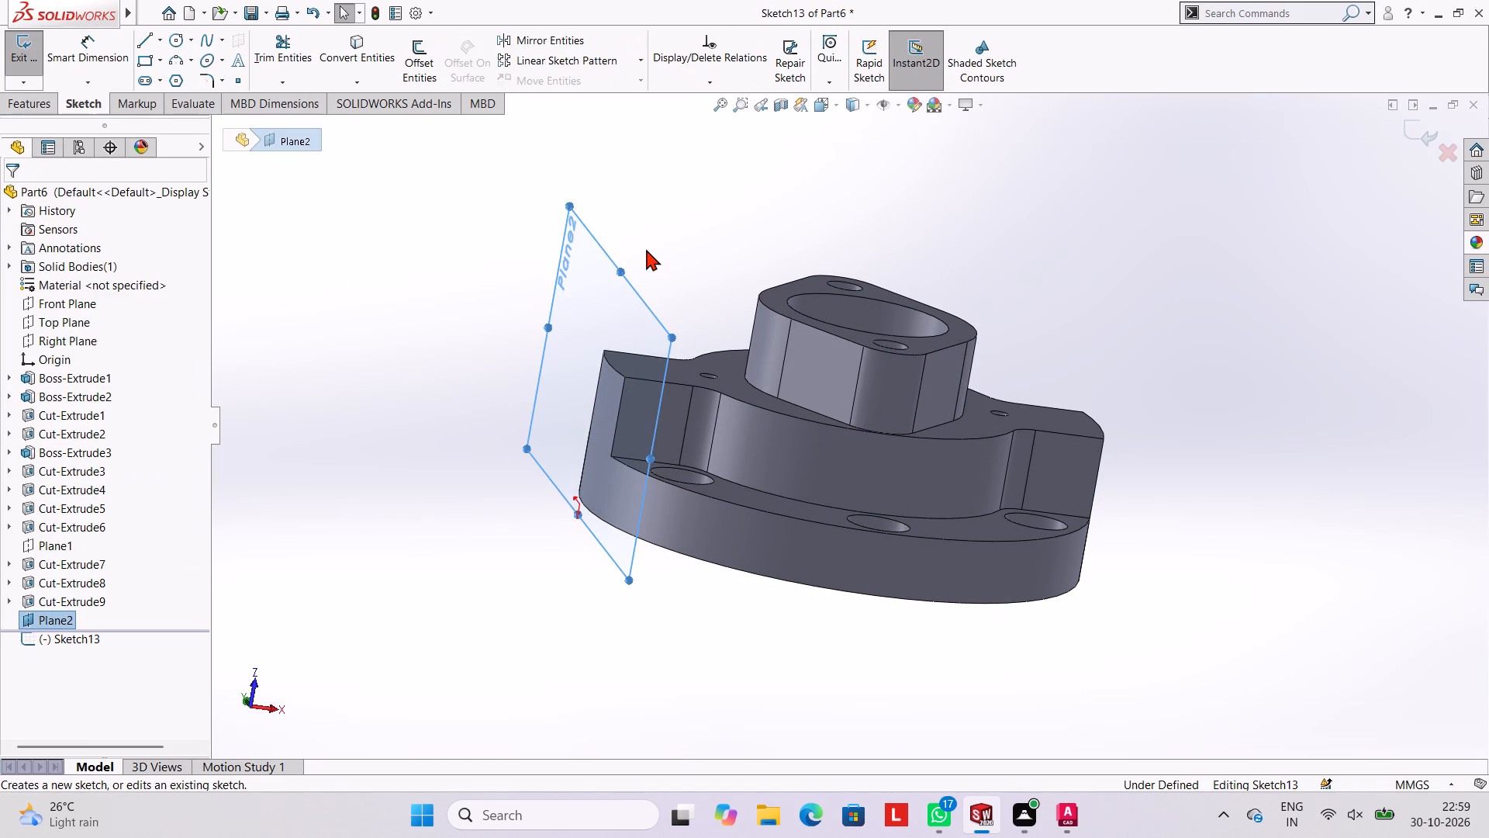
pyautogui.hotkey('ctrl', '8')
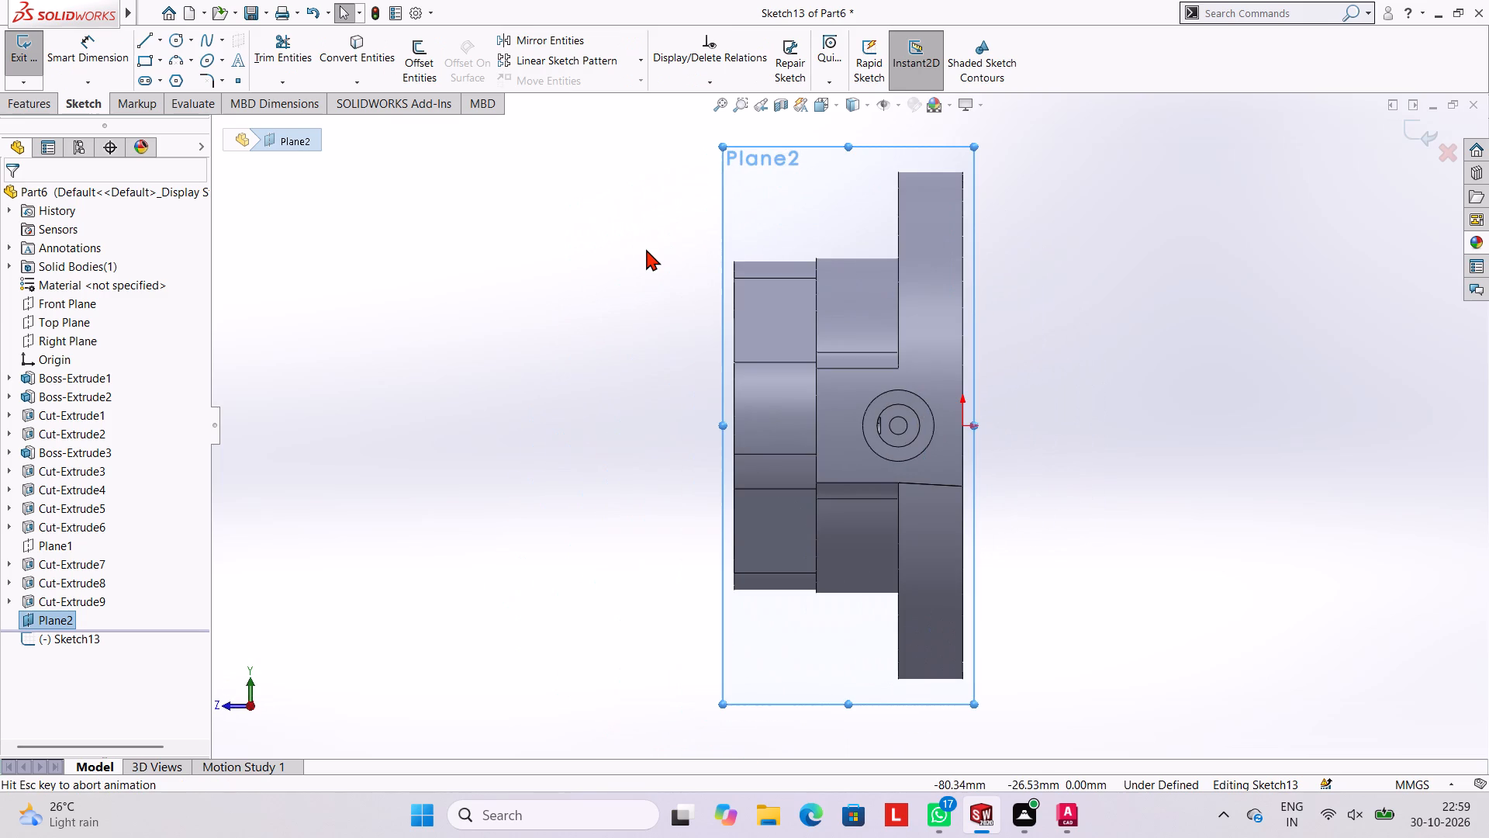
pyautogui.hotkey('ctrl', '8')
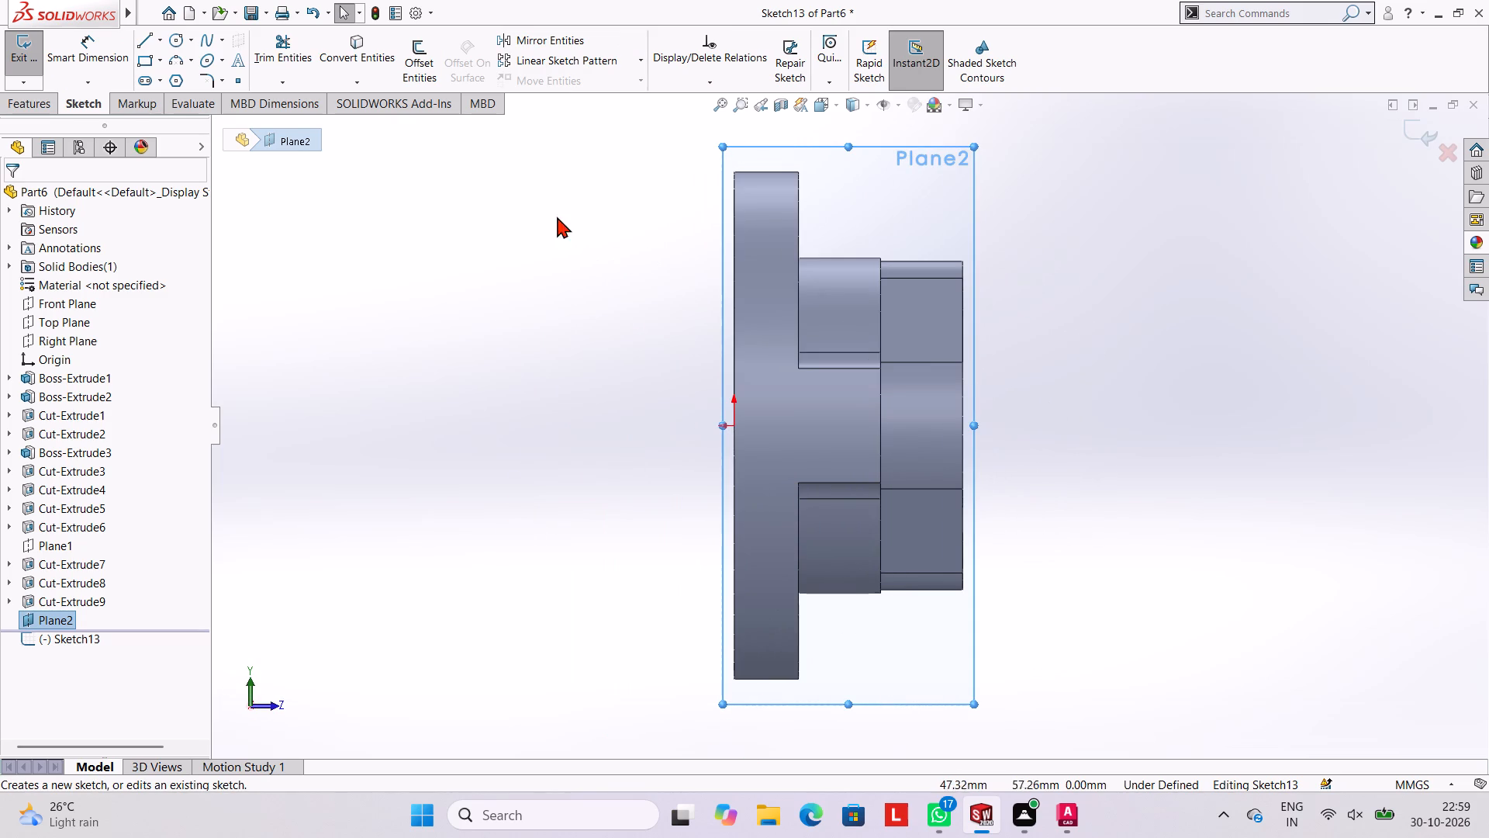
pyautogui.click(170, 36)
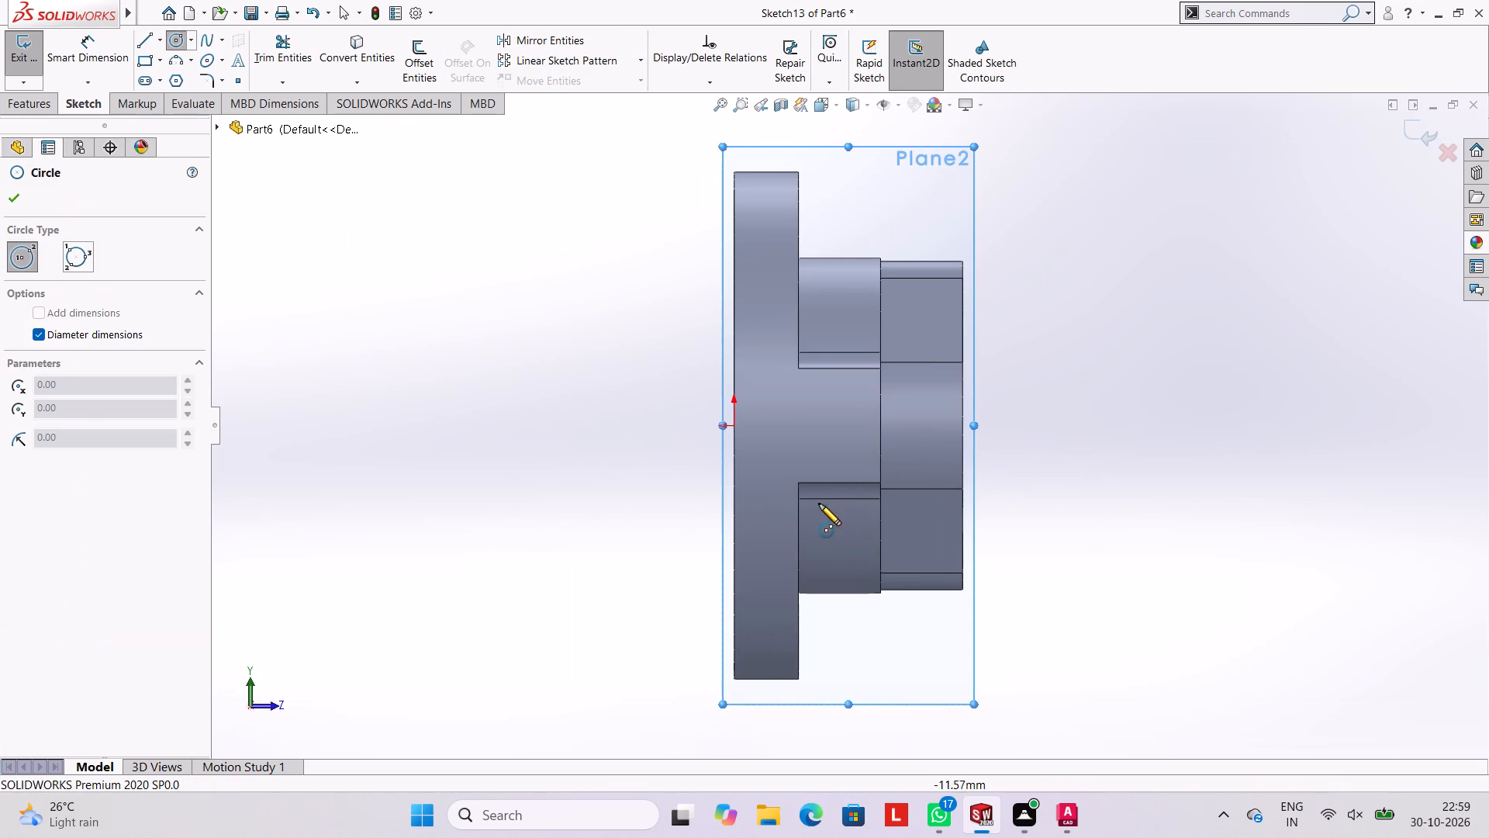
pyautogui.click(147, 46)
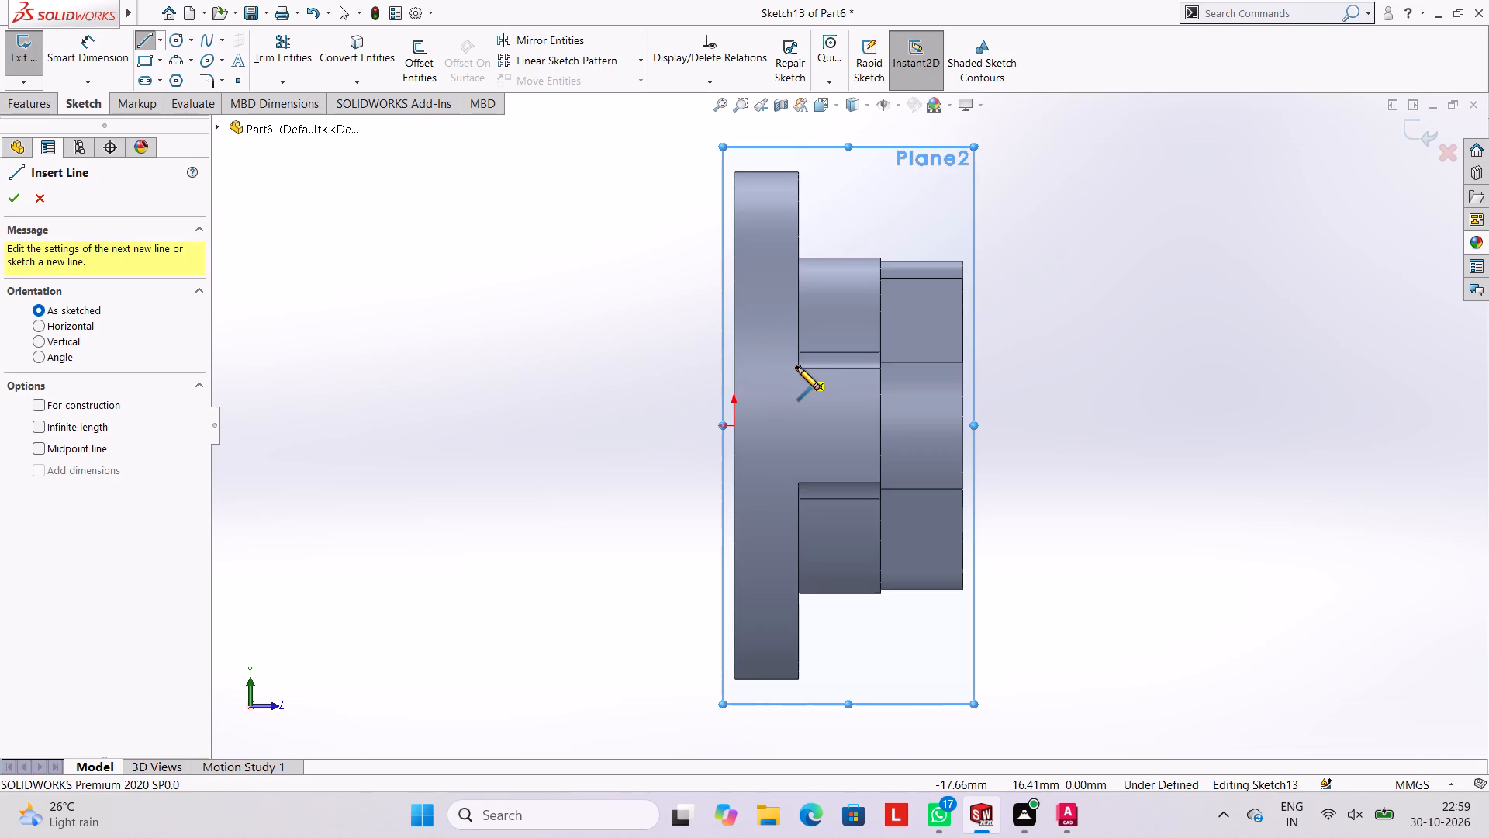
pyautogui.click(797, 367)
pyautogui.click(799, 484)
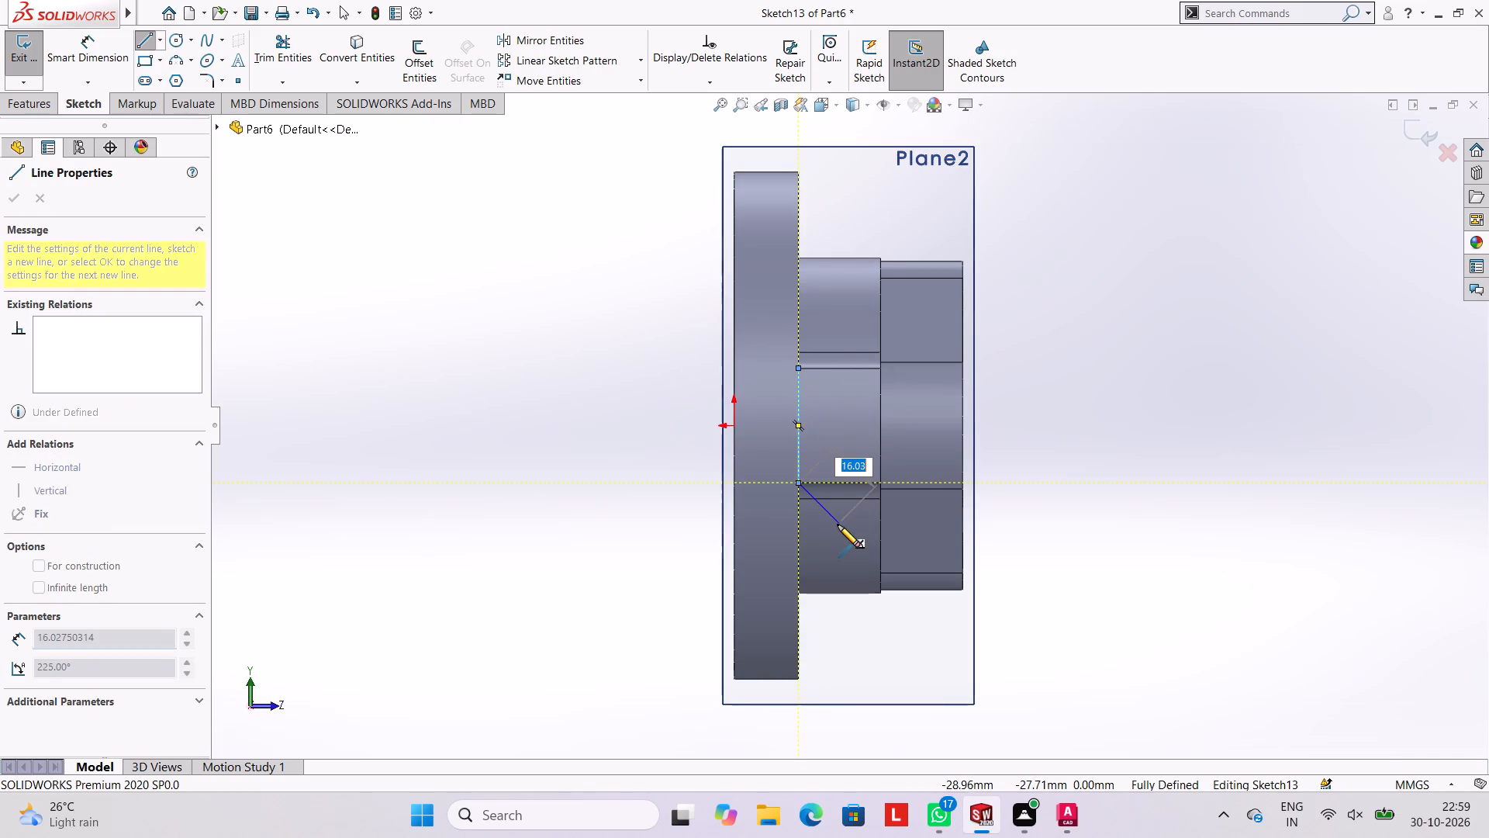
pyautogui.press('Escape')
pyautogui.press('Escape')
pyautogui.press('Escape')
pyautogui.press('Escape')
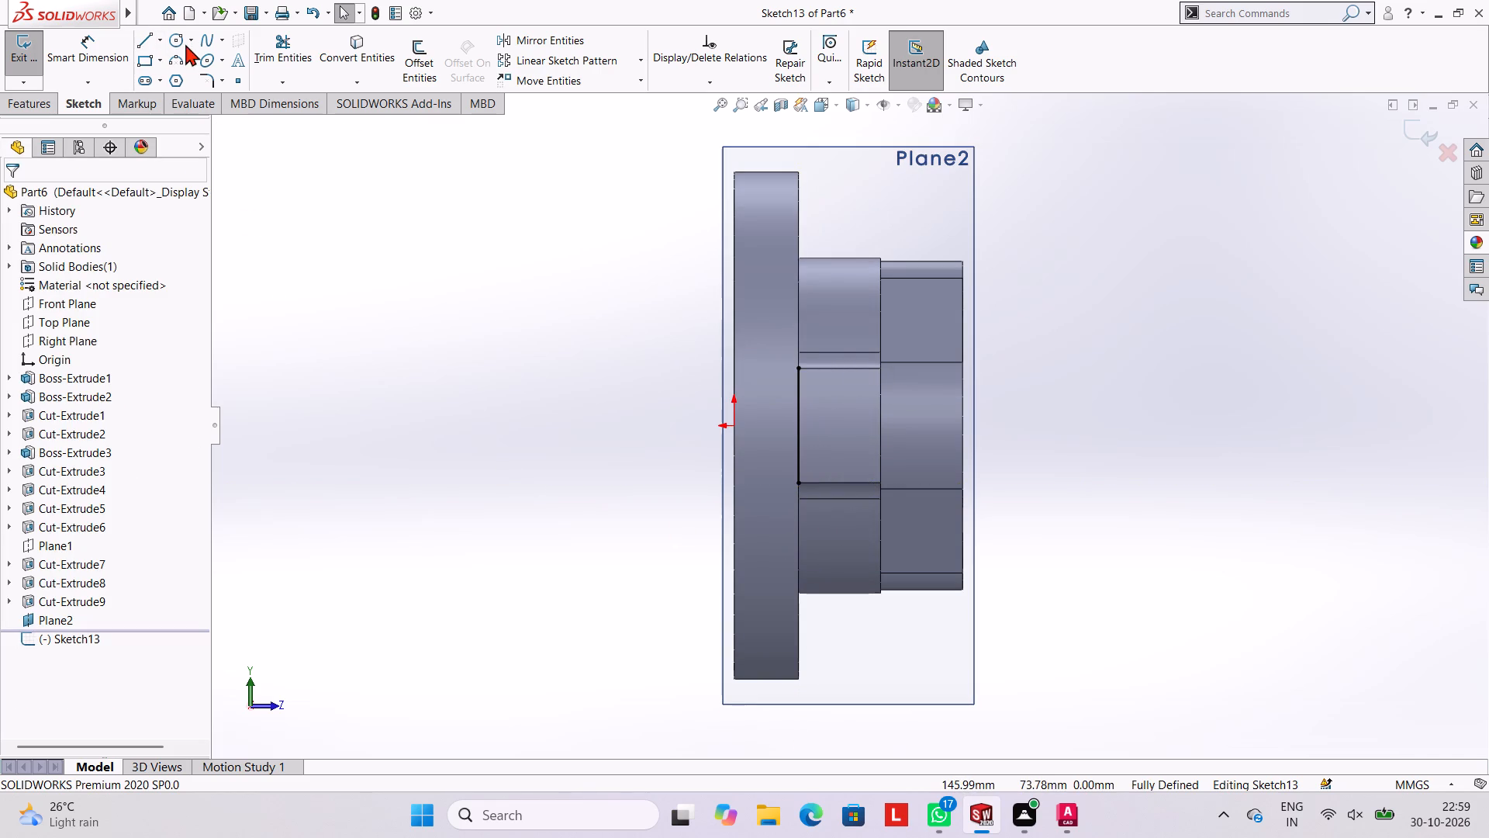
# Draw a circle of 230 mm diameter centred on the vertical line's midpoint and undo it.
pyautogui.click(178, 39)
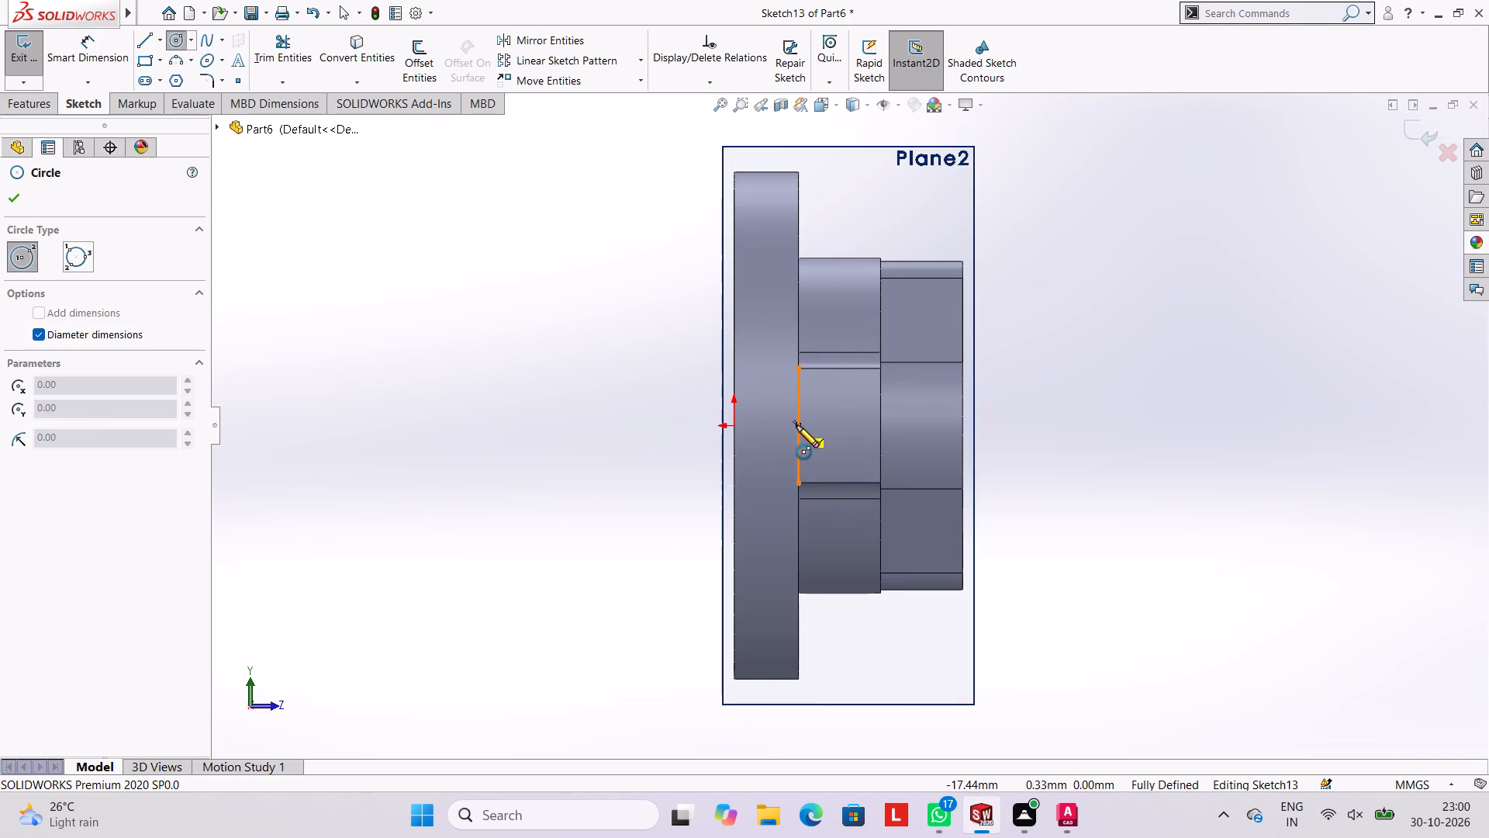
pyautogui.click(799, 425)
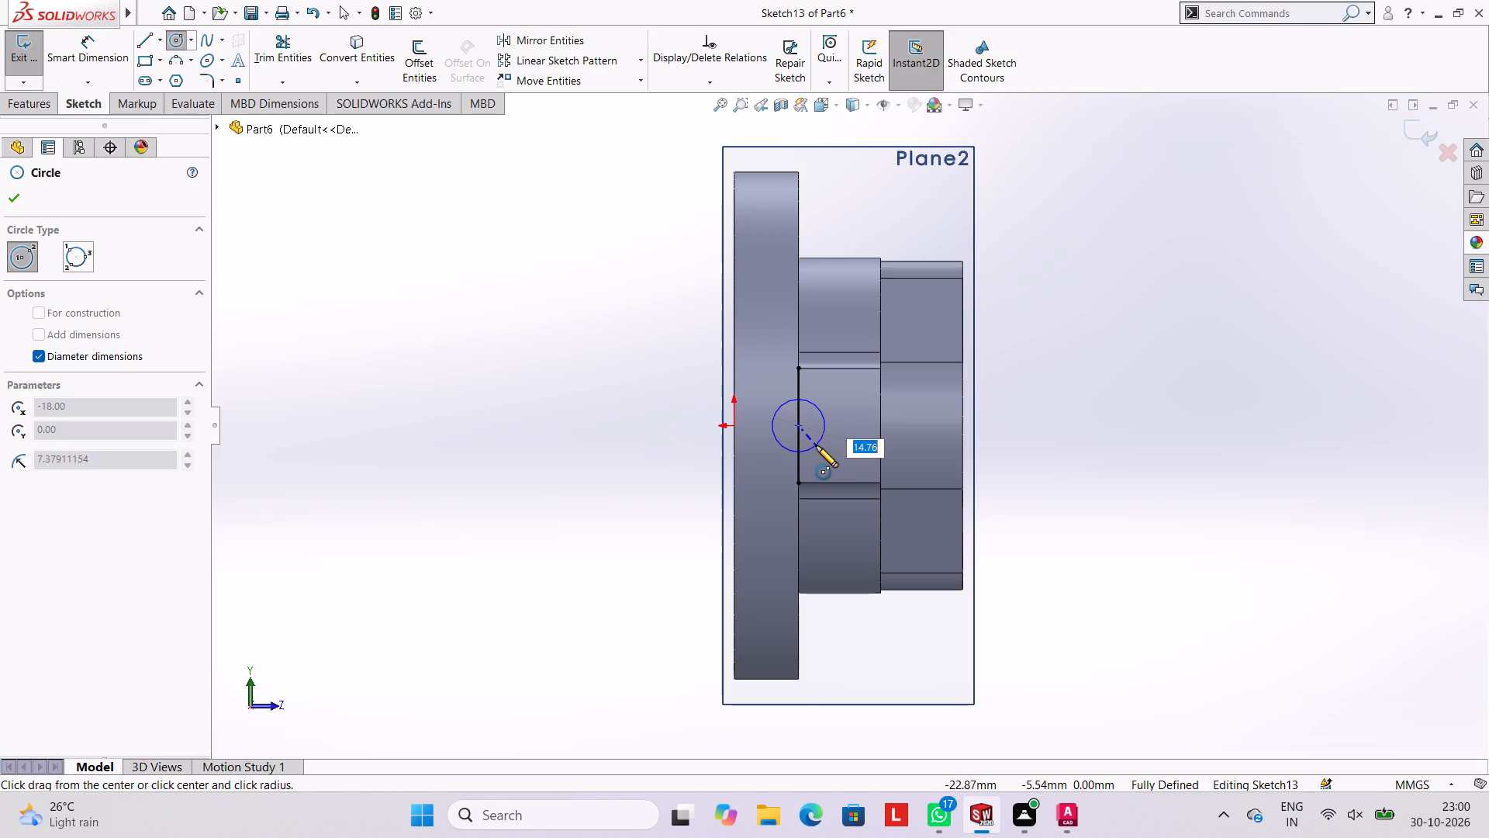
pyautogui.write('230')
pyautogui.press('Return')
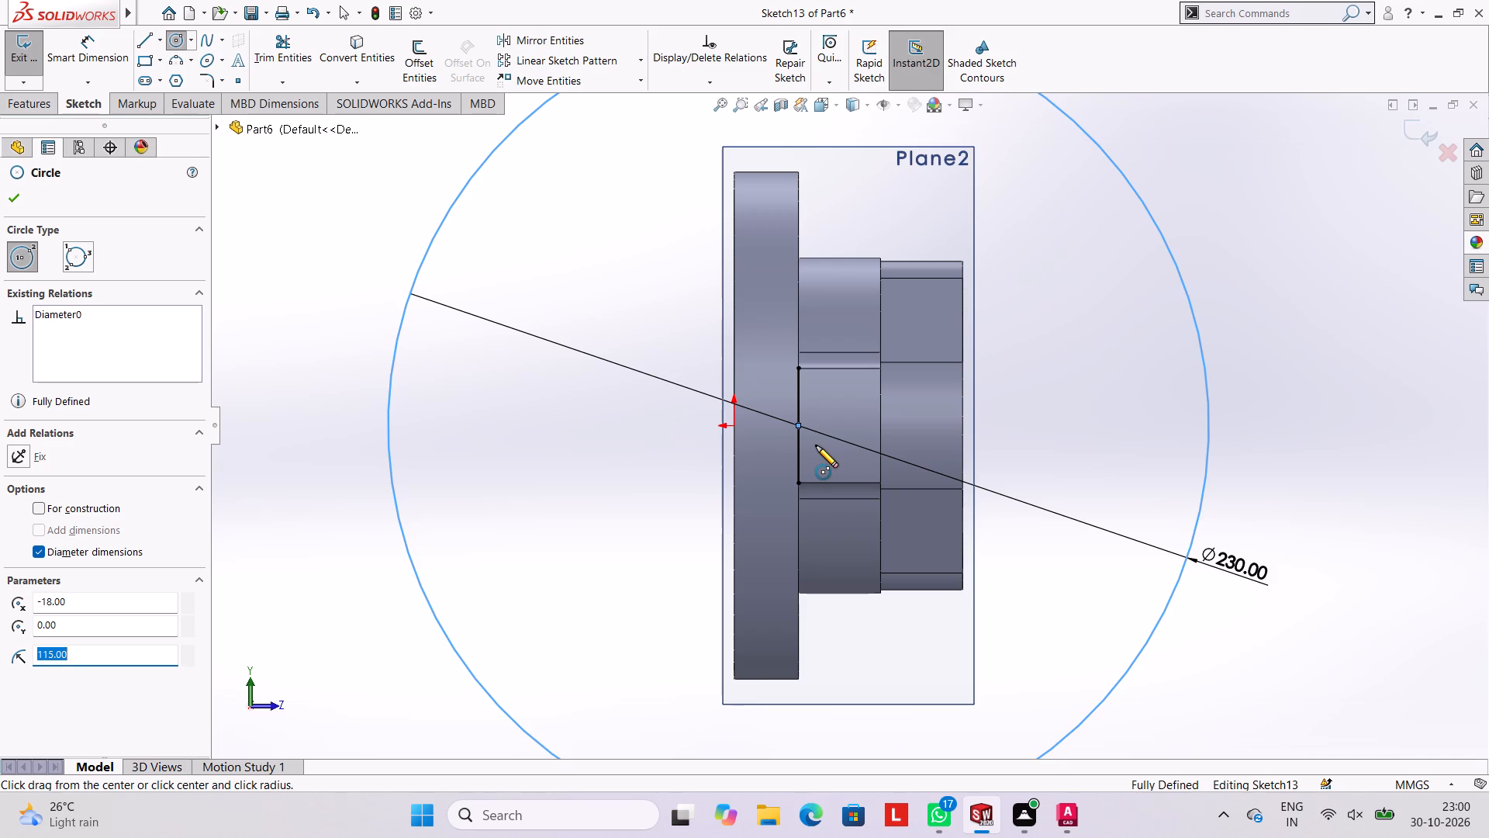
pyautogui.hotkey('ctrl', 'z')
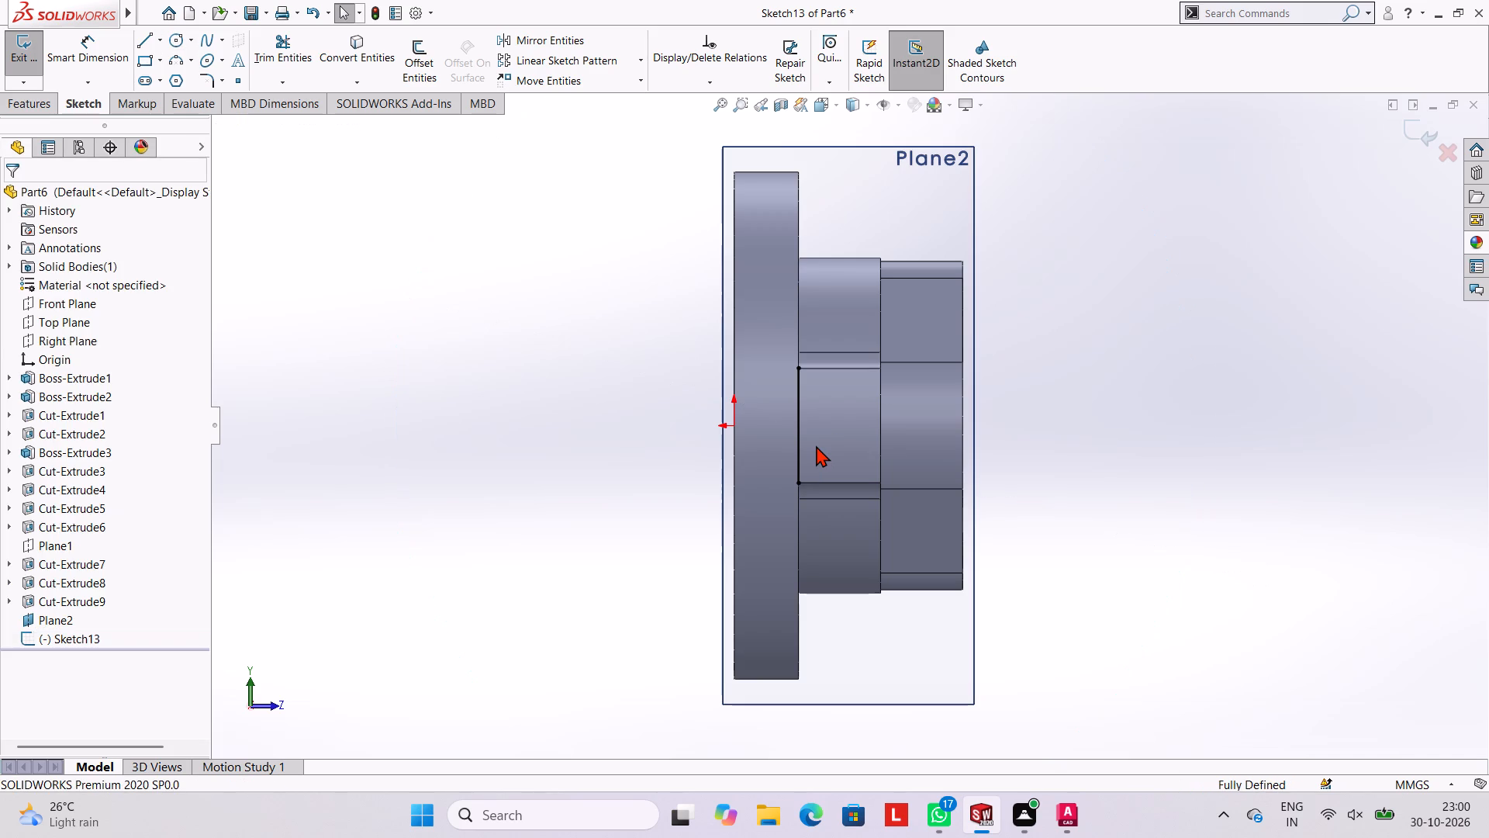
# Draw a circle of 20 mm diameter centred on the vertical line's midpoint.
pyautogui.click(181, 38)
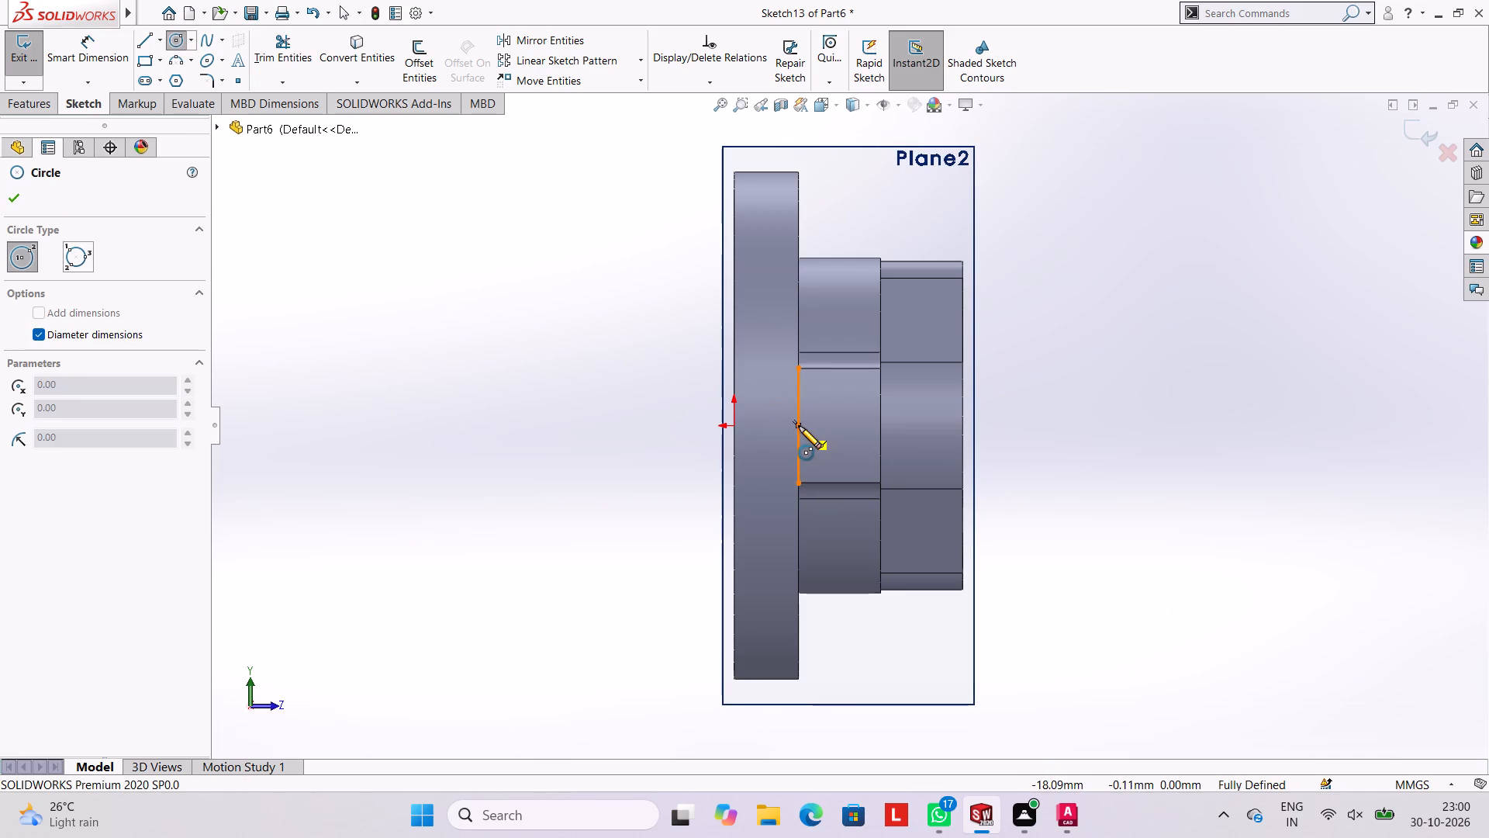
pyautogui.click(799, 426)
pyautogui.write('20')
pyautogui.press('Return')
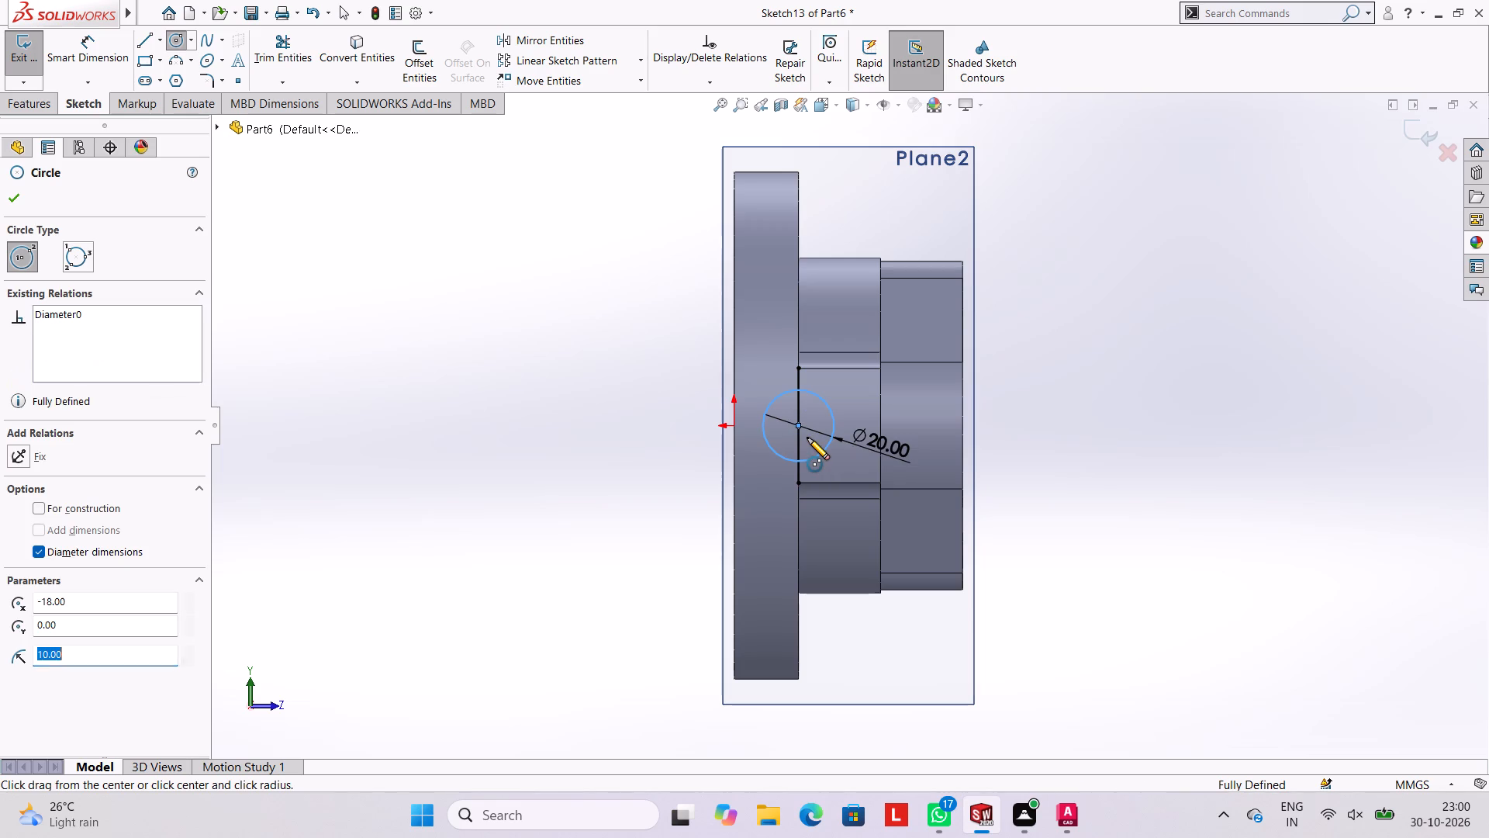
pyautogui.press('Escape')
pyautogui.press('Escape')
pyautogui.press('Escape')
pyautogui.press('Escape')
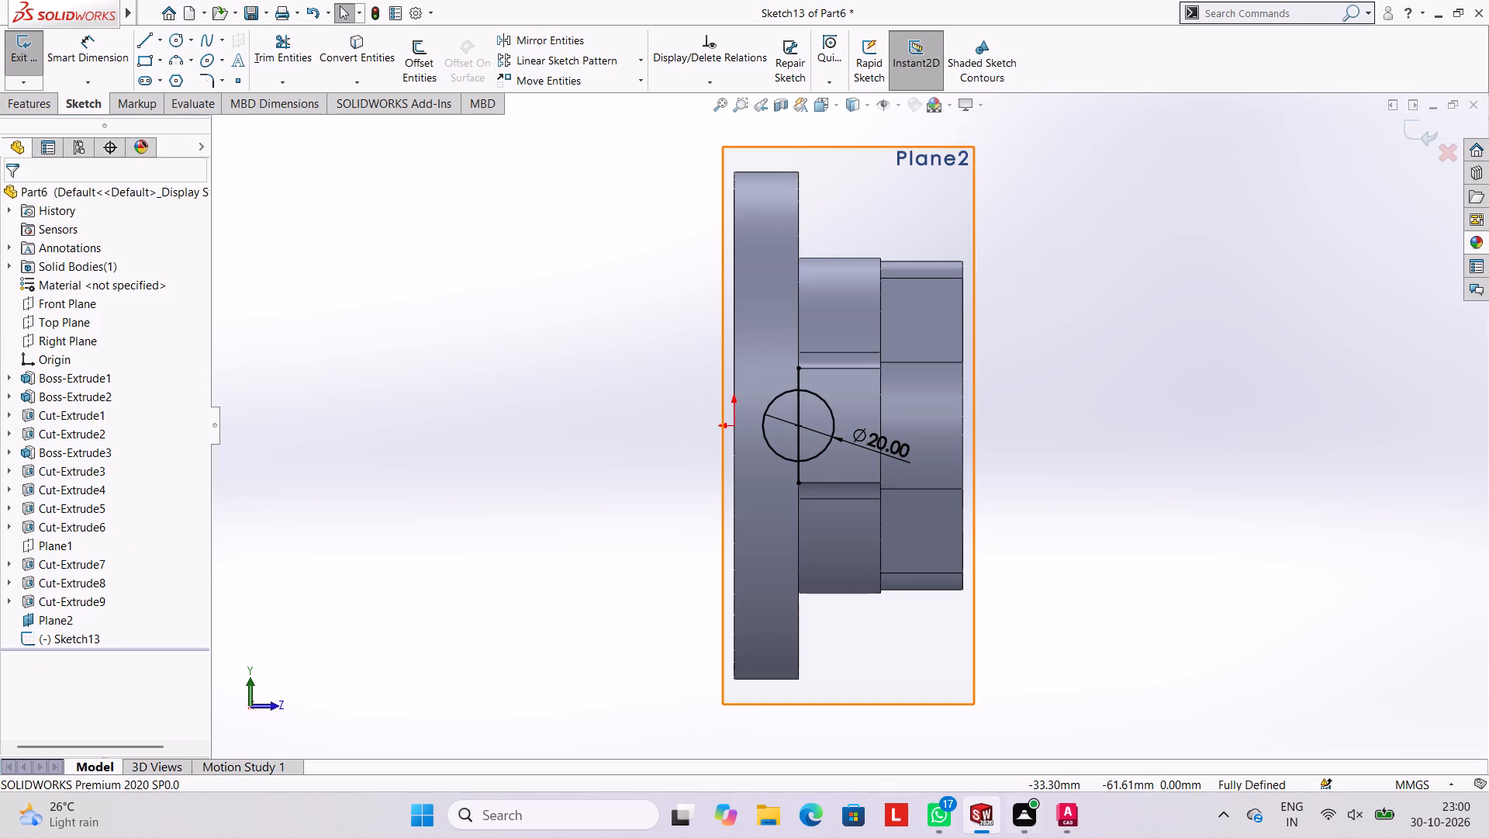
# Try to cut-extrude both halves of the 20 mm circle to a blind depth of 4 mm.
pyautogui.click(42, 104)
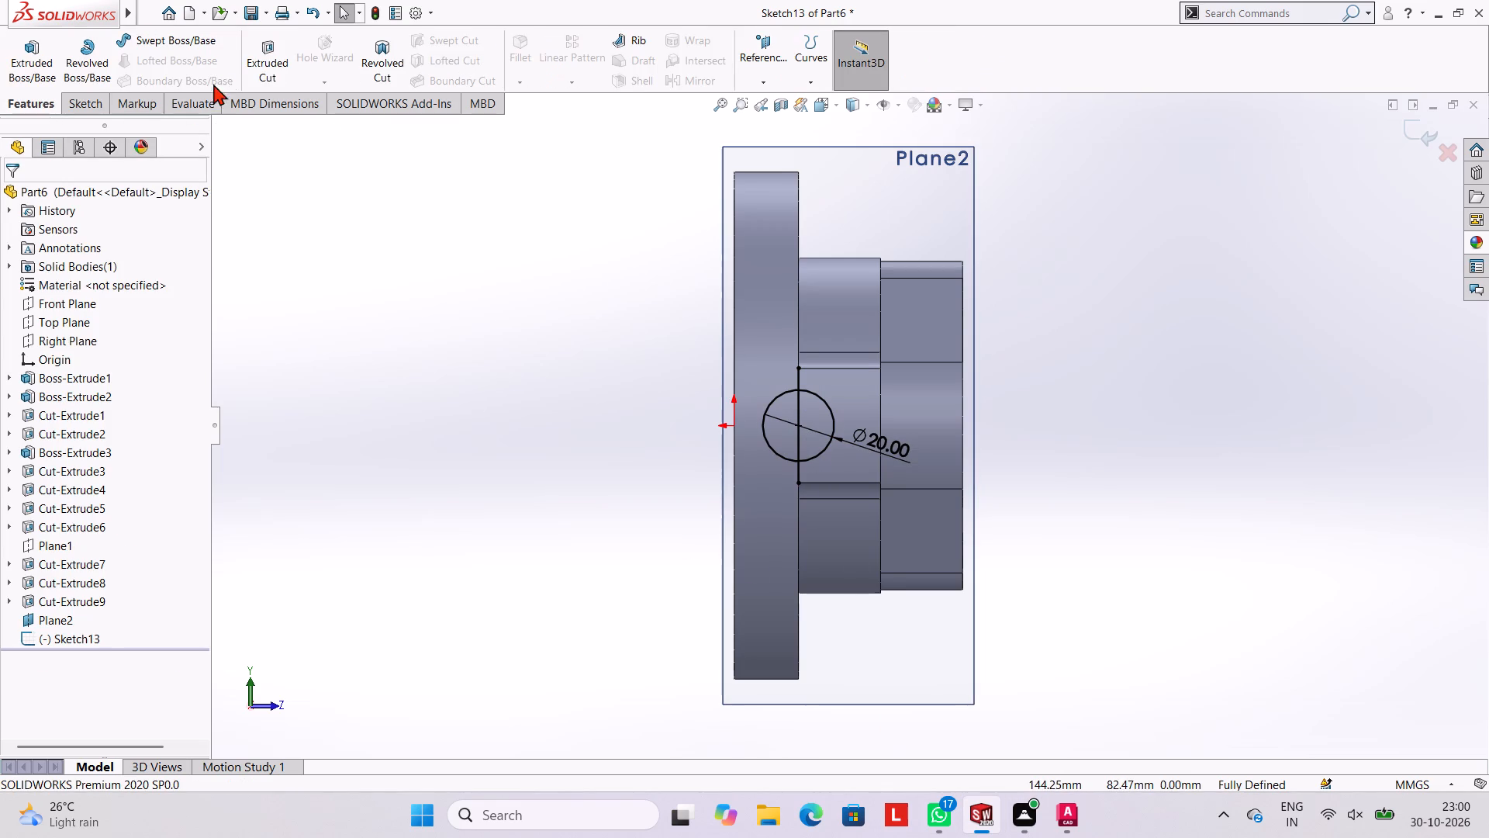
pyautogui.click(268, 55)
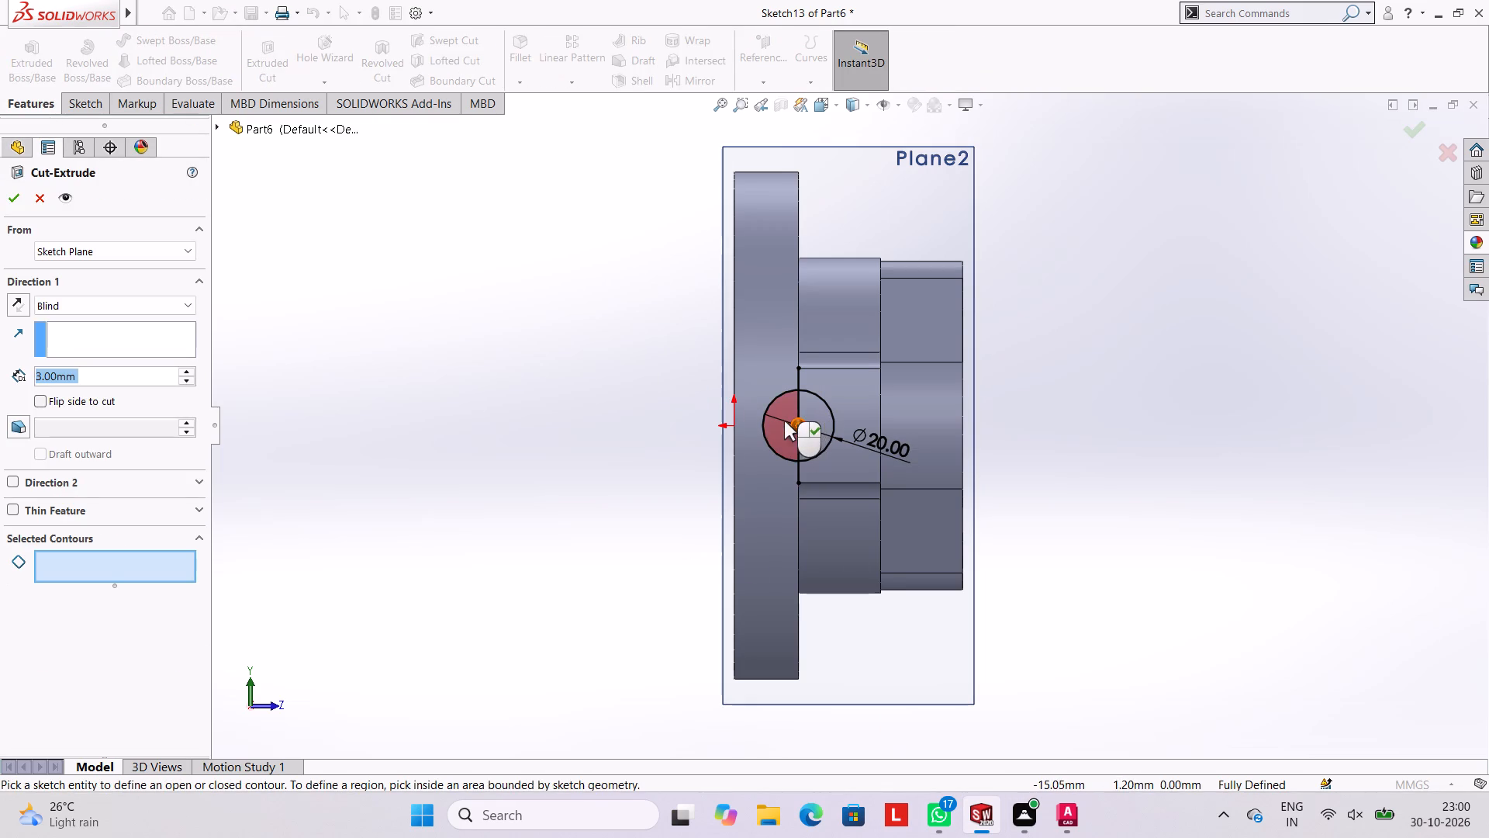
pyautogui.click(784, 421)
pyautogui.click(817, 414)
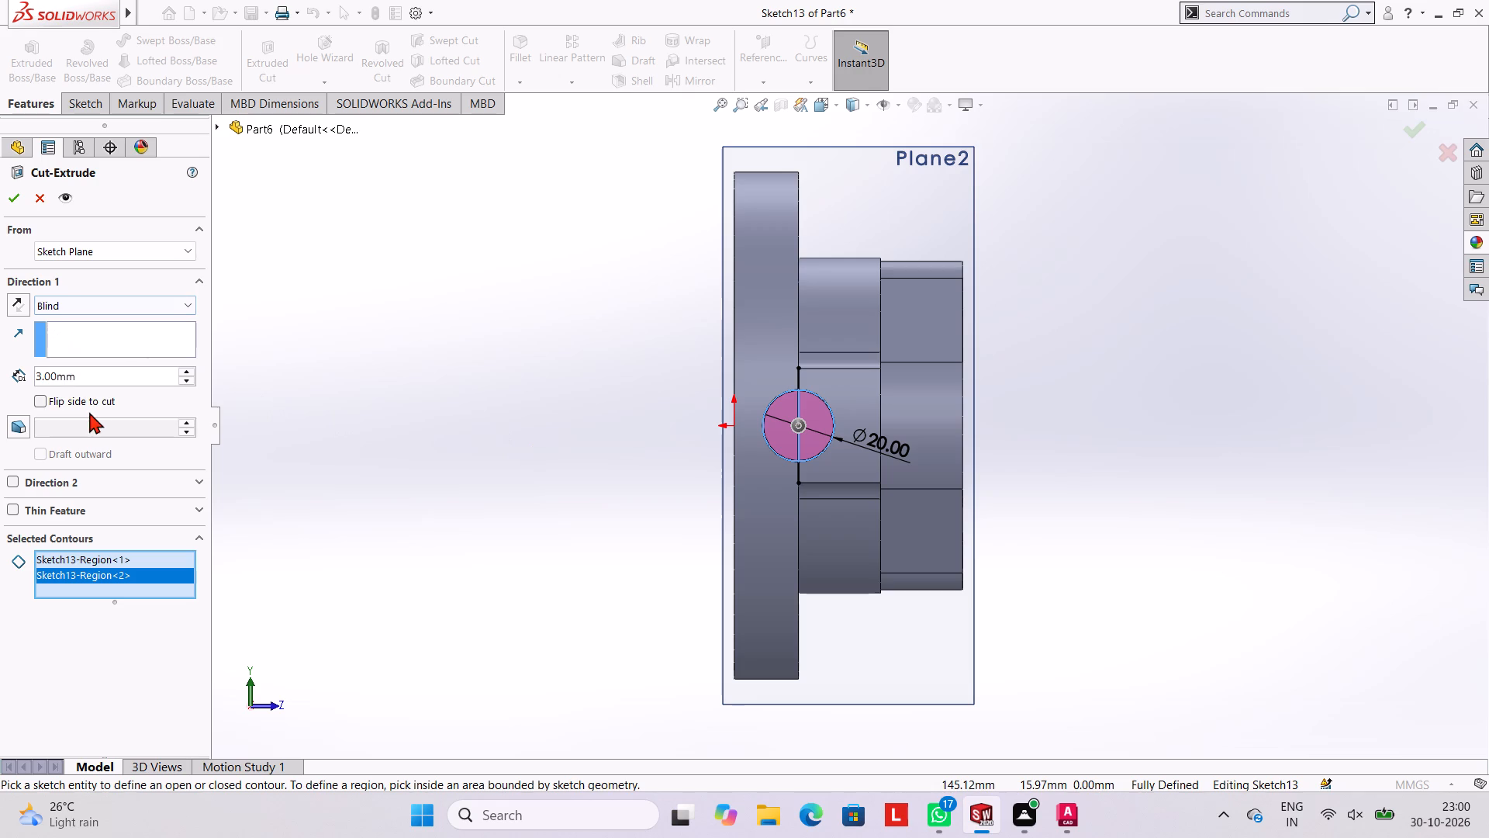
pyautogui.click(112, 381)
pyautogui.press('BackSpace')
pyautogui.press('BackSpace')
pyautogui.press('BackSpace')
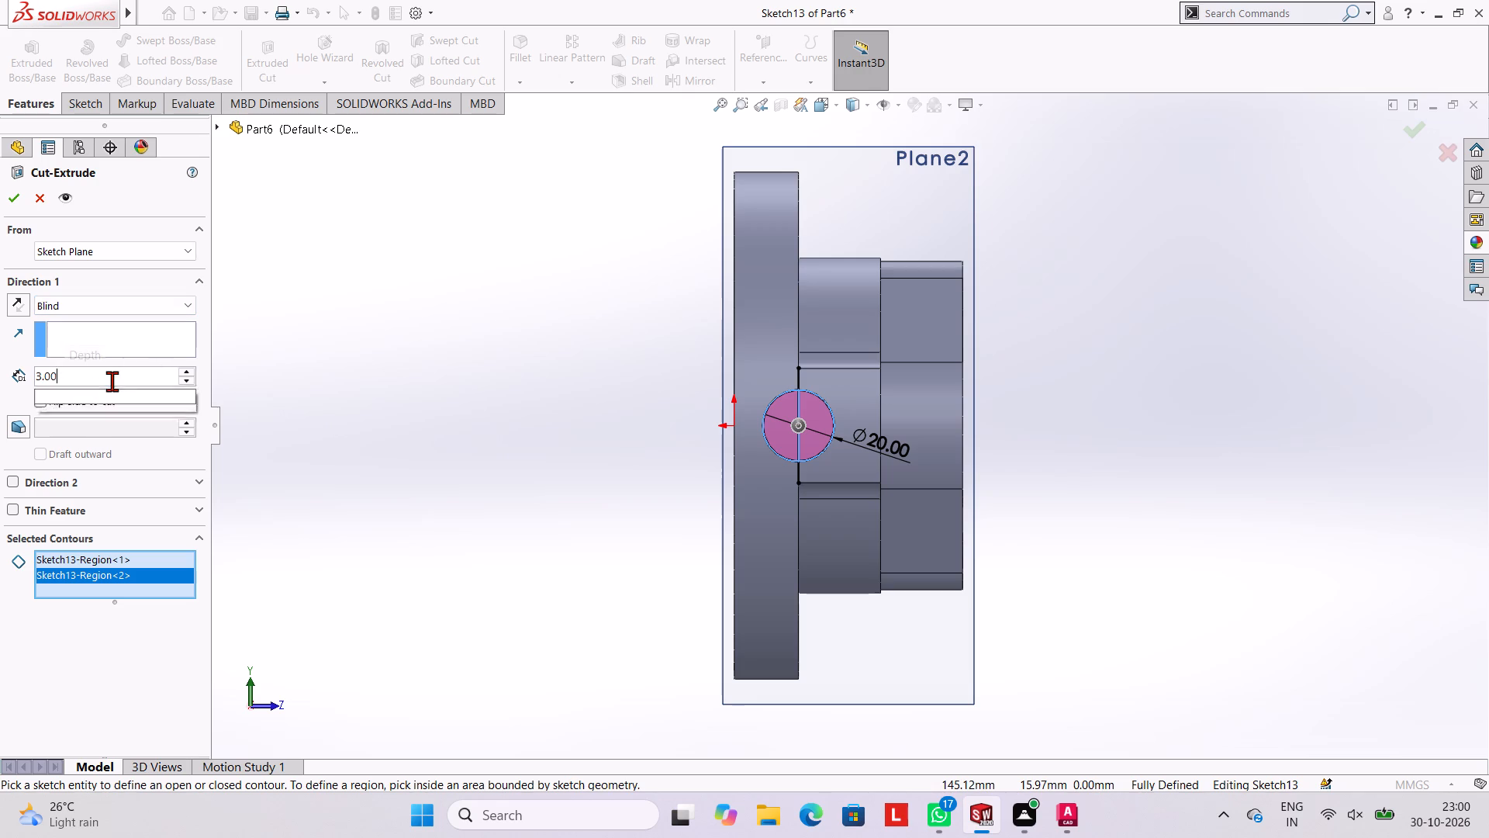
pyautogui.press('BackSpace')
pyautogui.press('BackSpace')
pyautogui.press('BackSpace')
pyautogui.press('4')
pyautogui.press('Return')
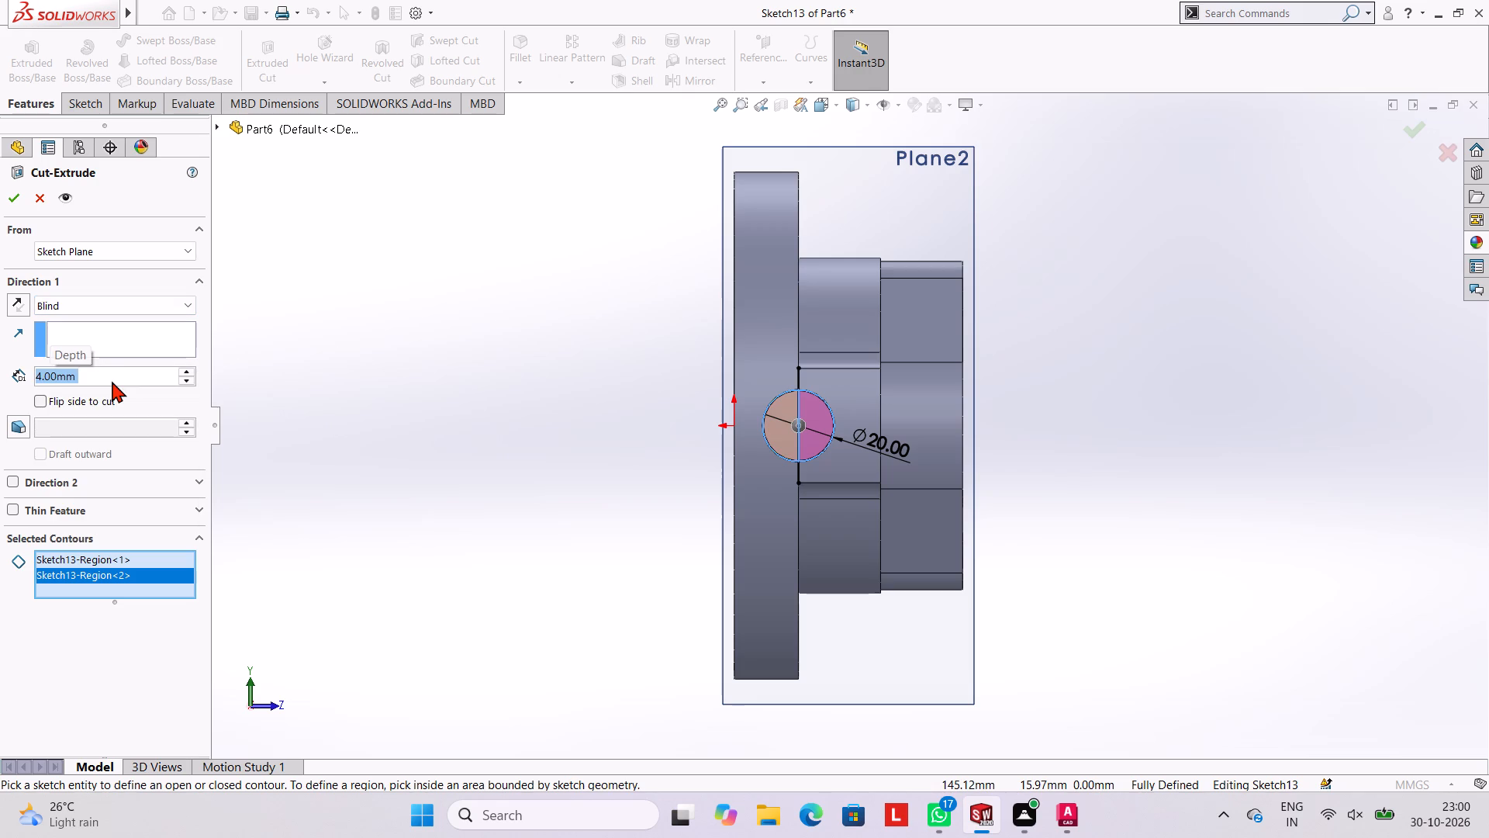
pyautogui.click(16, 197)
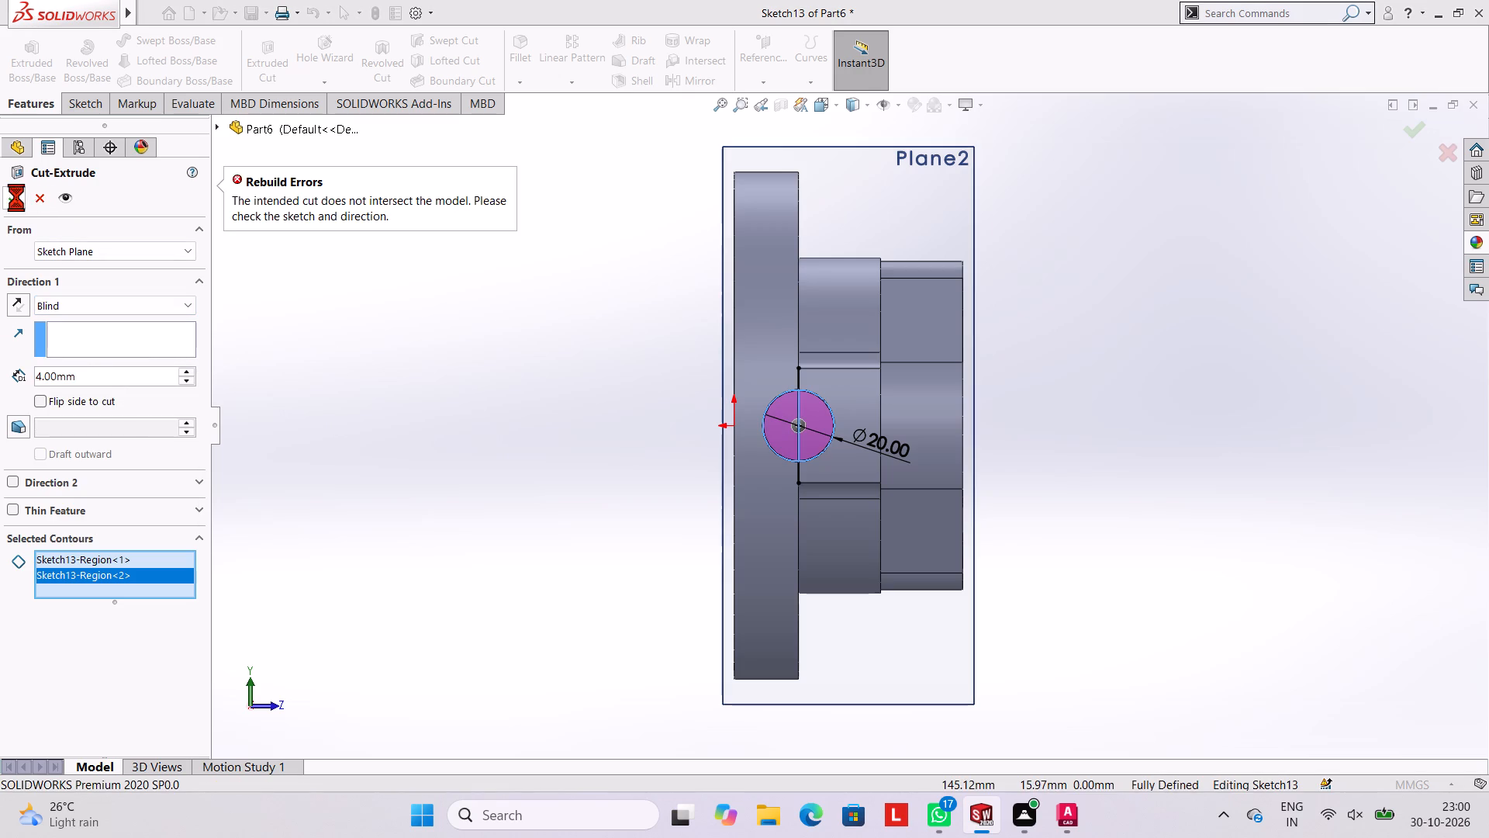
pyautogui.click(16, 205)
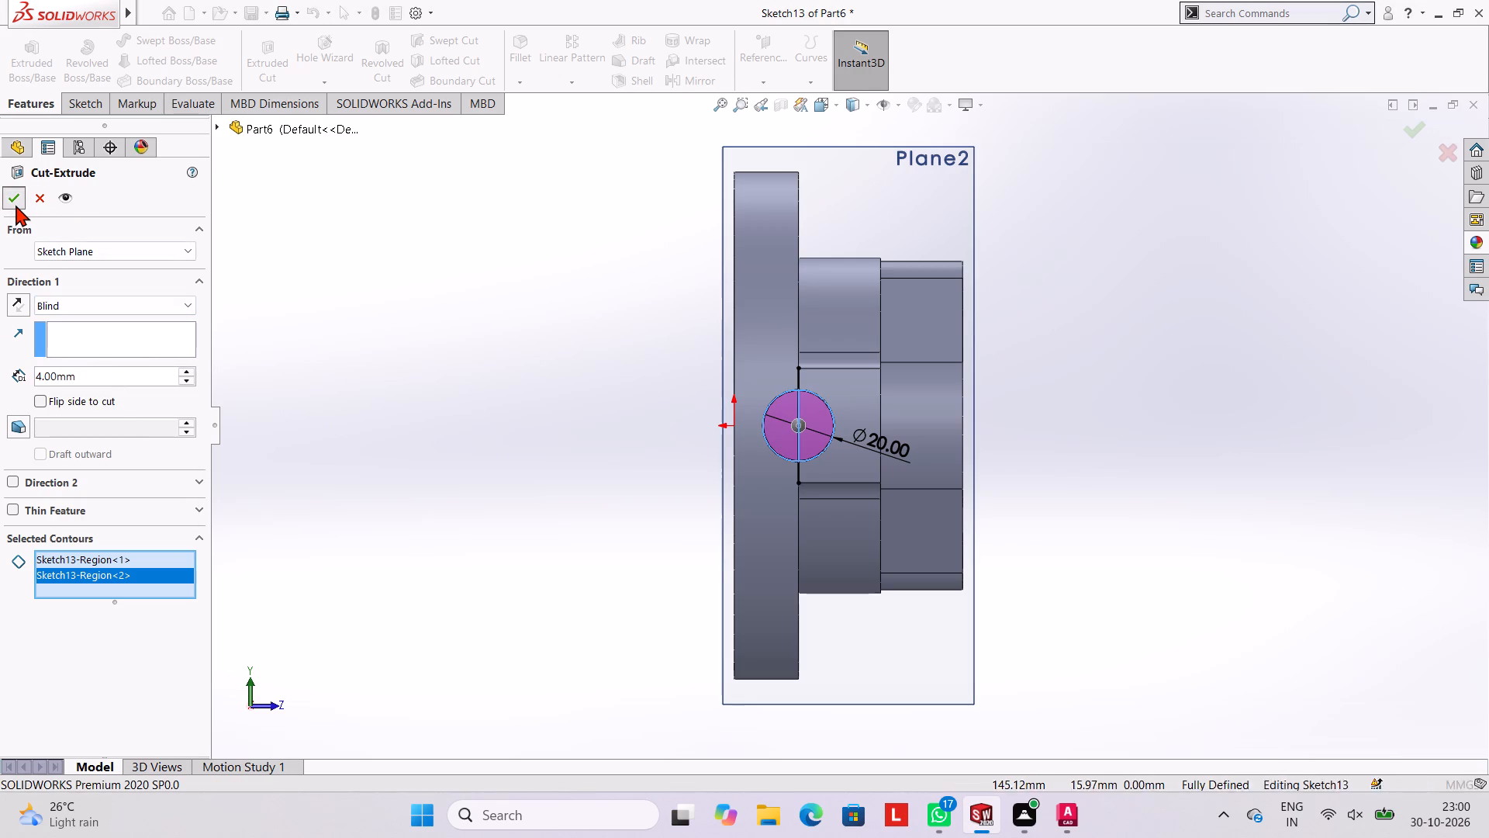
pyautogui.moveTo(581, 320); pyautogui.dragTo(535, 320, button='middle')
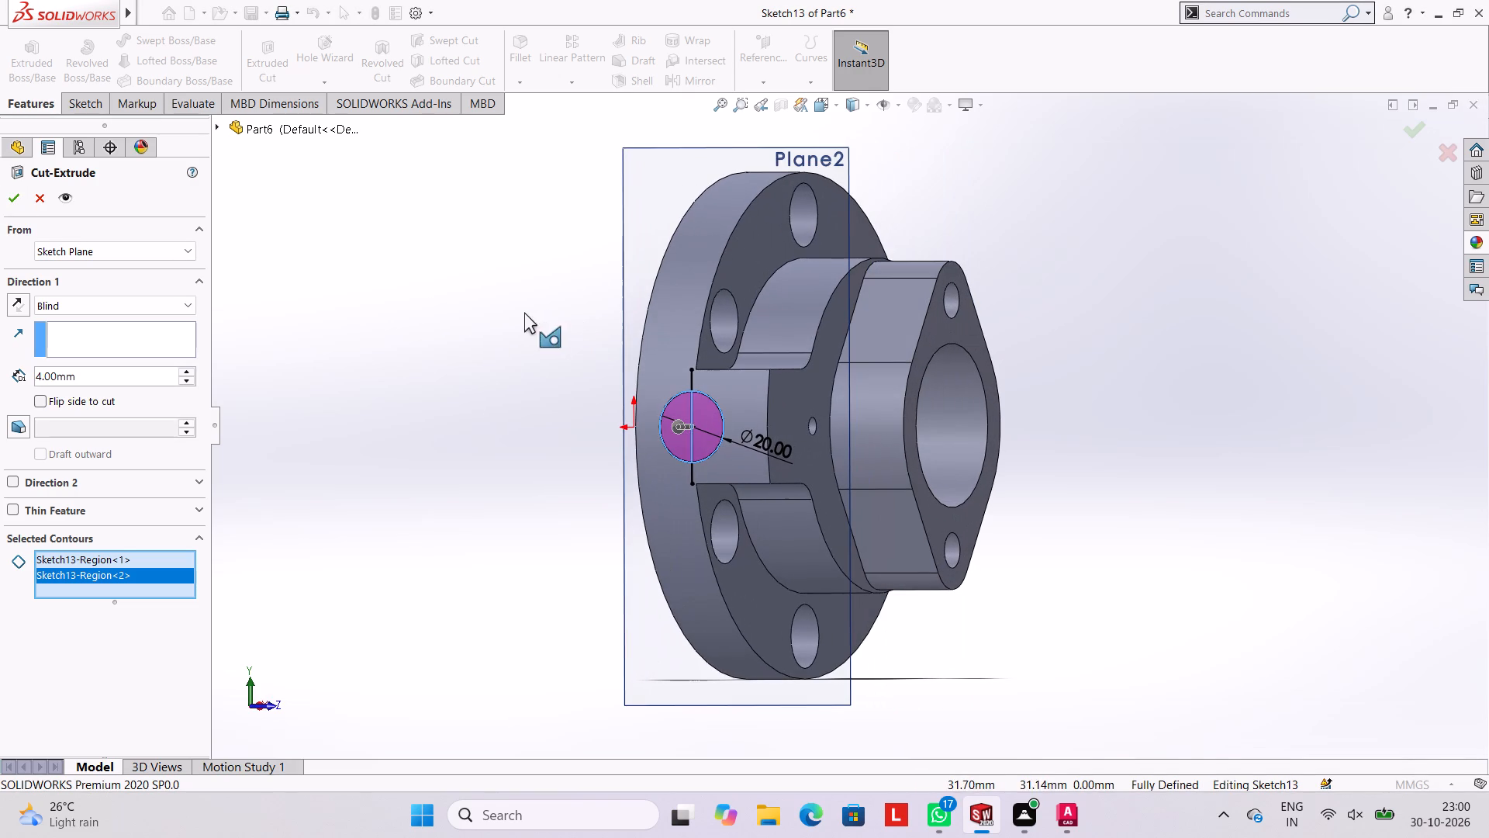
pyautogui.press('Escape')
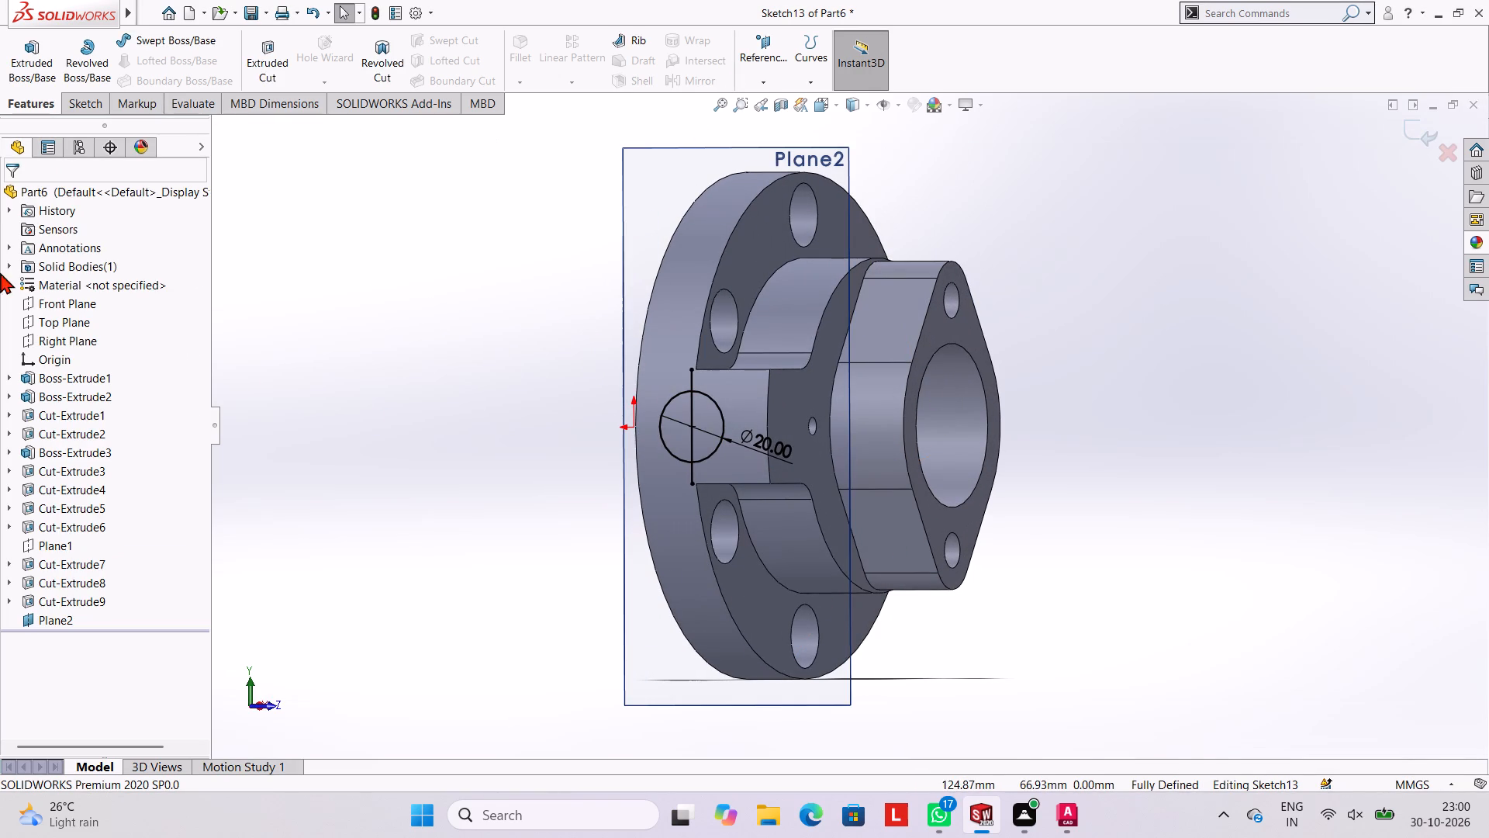
# Trim away the whole vertical line, both outside and inside the circle, accepting the removal of its midpoint relation.
pyautogui.moveTo(520, 246); pyautogui.dragTo(539, 248, button='middle')
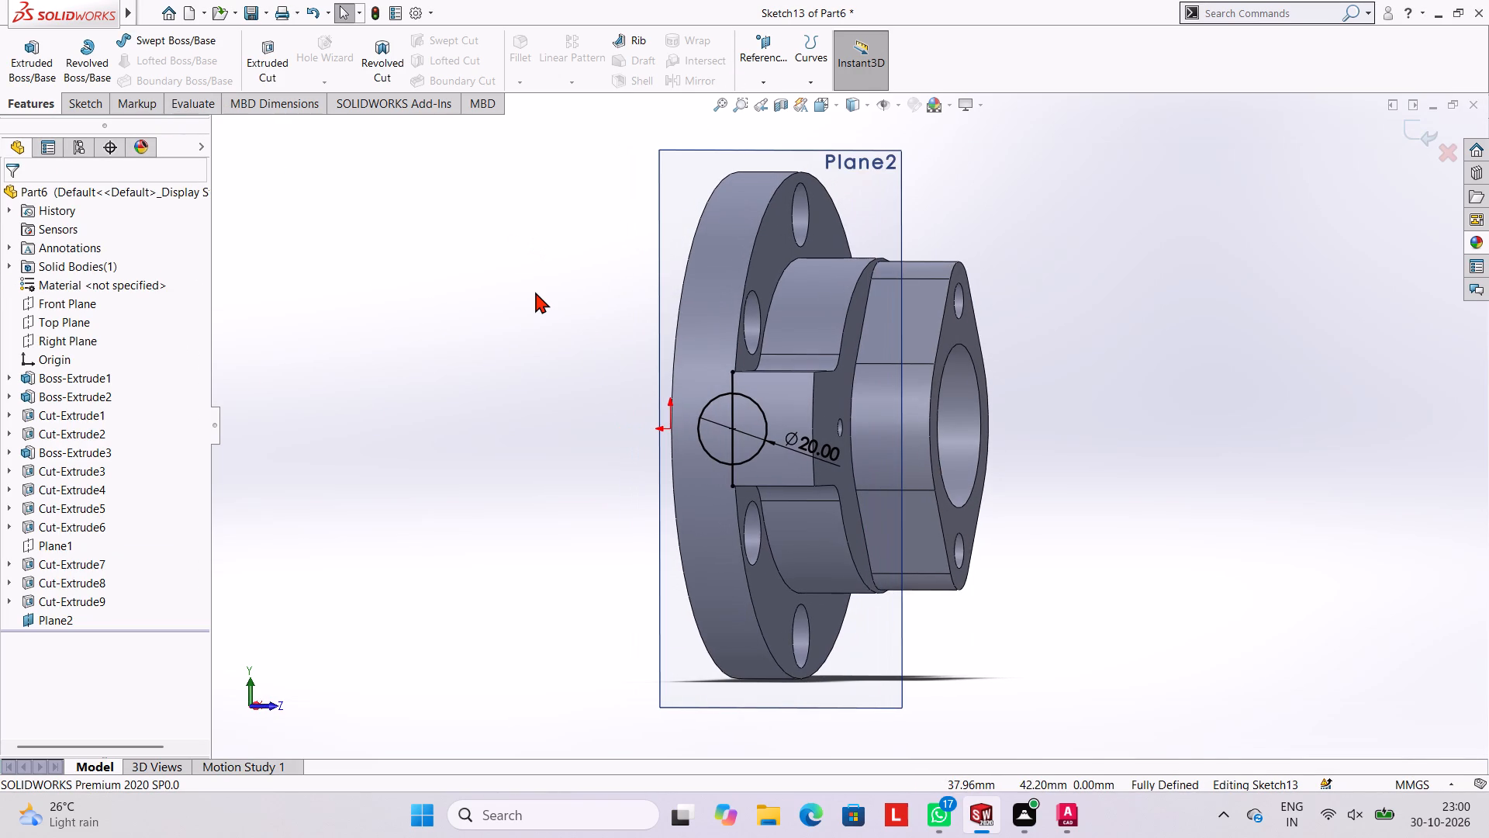
pyautogui.hotkey('ctrl', '8')
pyautogui.hotkey('ctrl', '8')
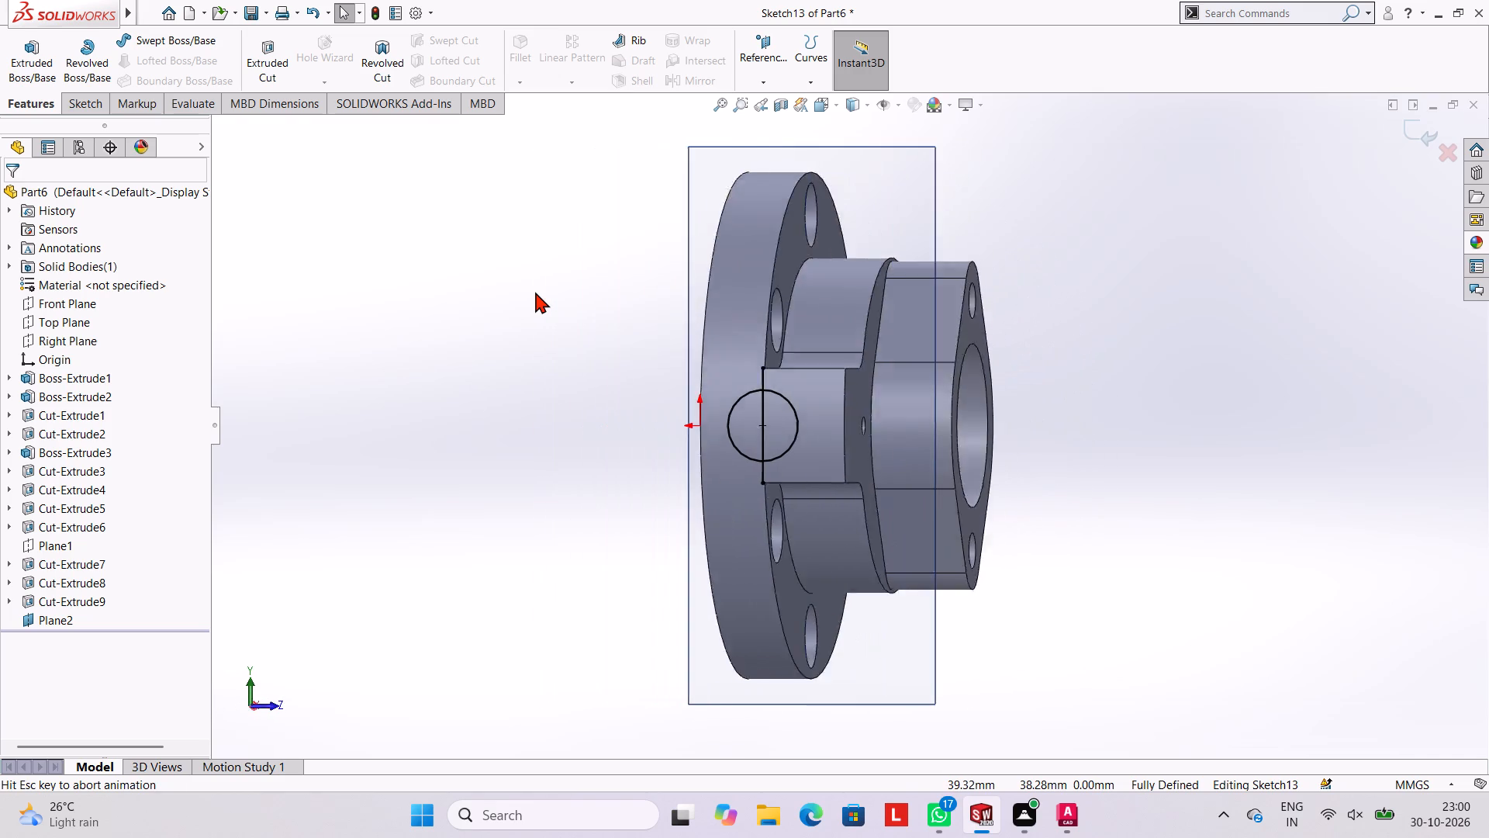
pyautogui.click(94, 107)
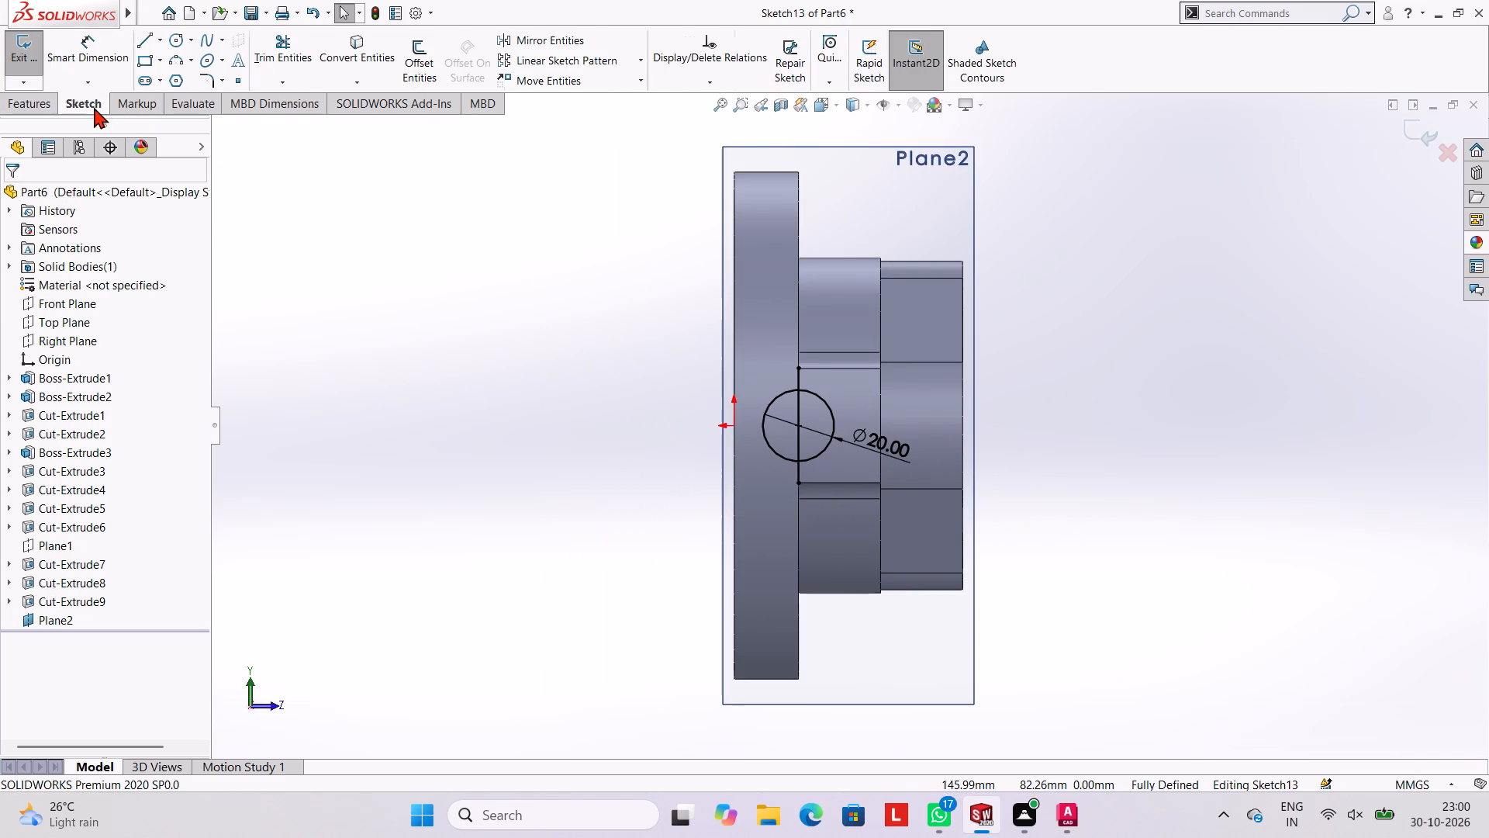
pyautogui.click(284, 51)
pyautogui.click(801, 374)
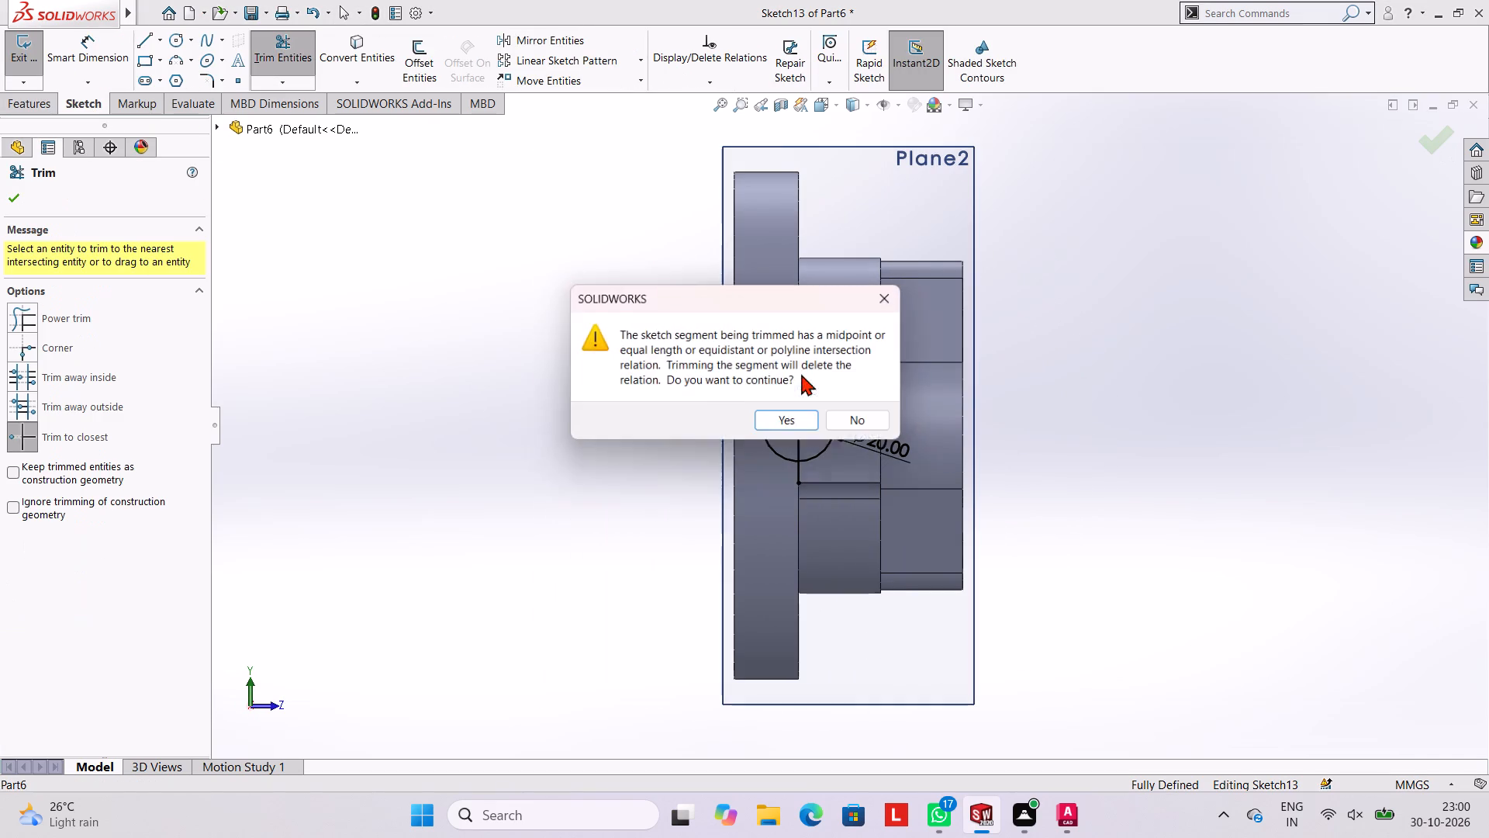
pyautogui.click(802, 418)
pyautogui.click(800, 477)
pyautogui.click(800, 442)
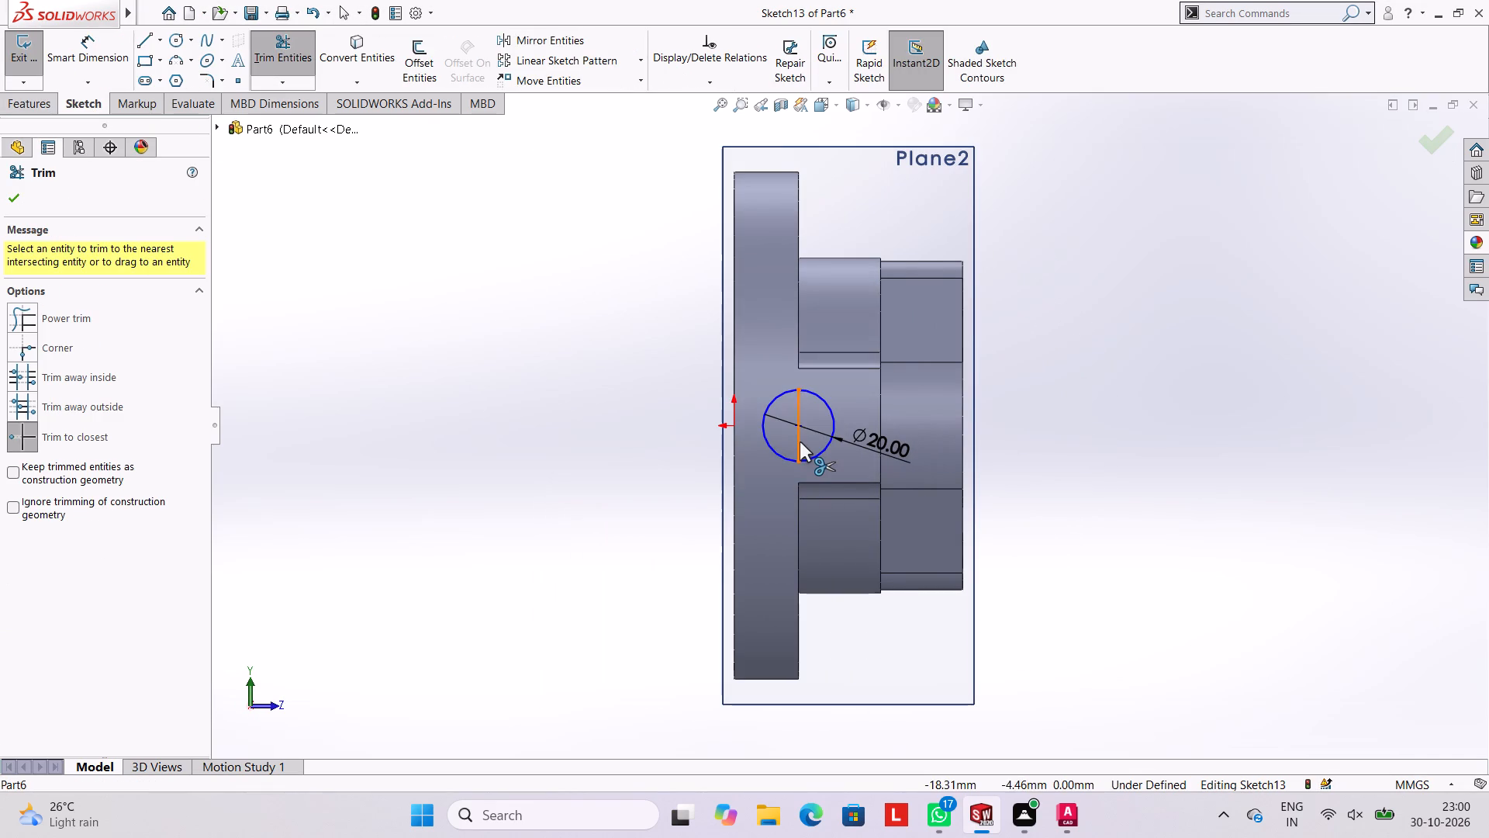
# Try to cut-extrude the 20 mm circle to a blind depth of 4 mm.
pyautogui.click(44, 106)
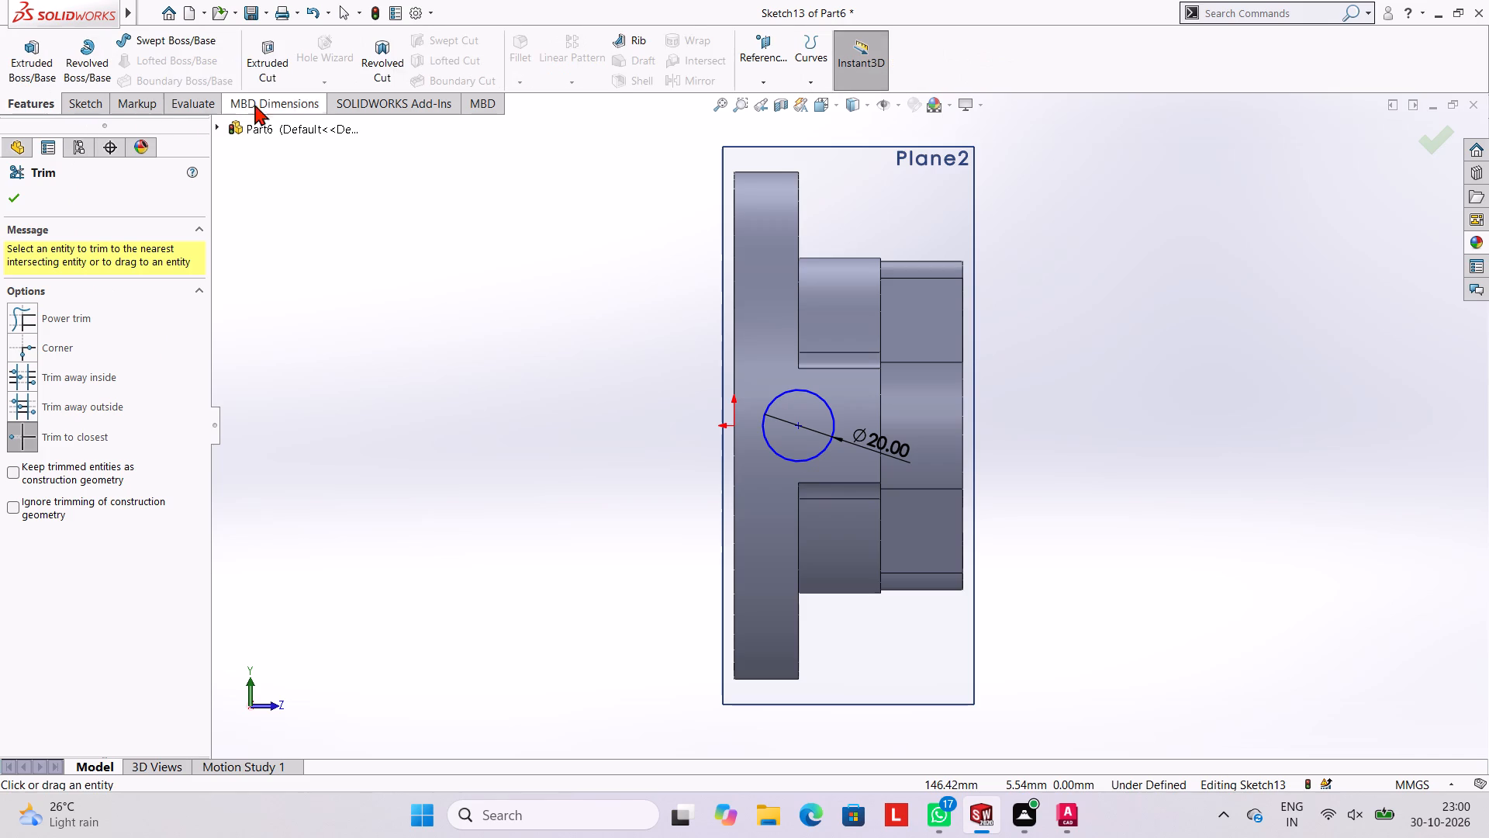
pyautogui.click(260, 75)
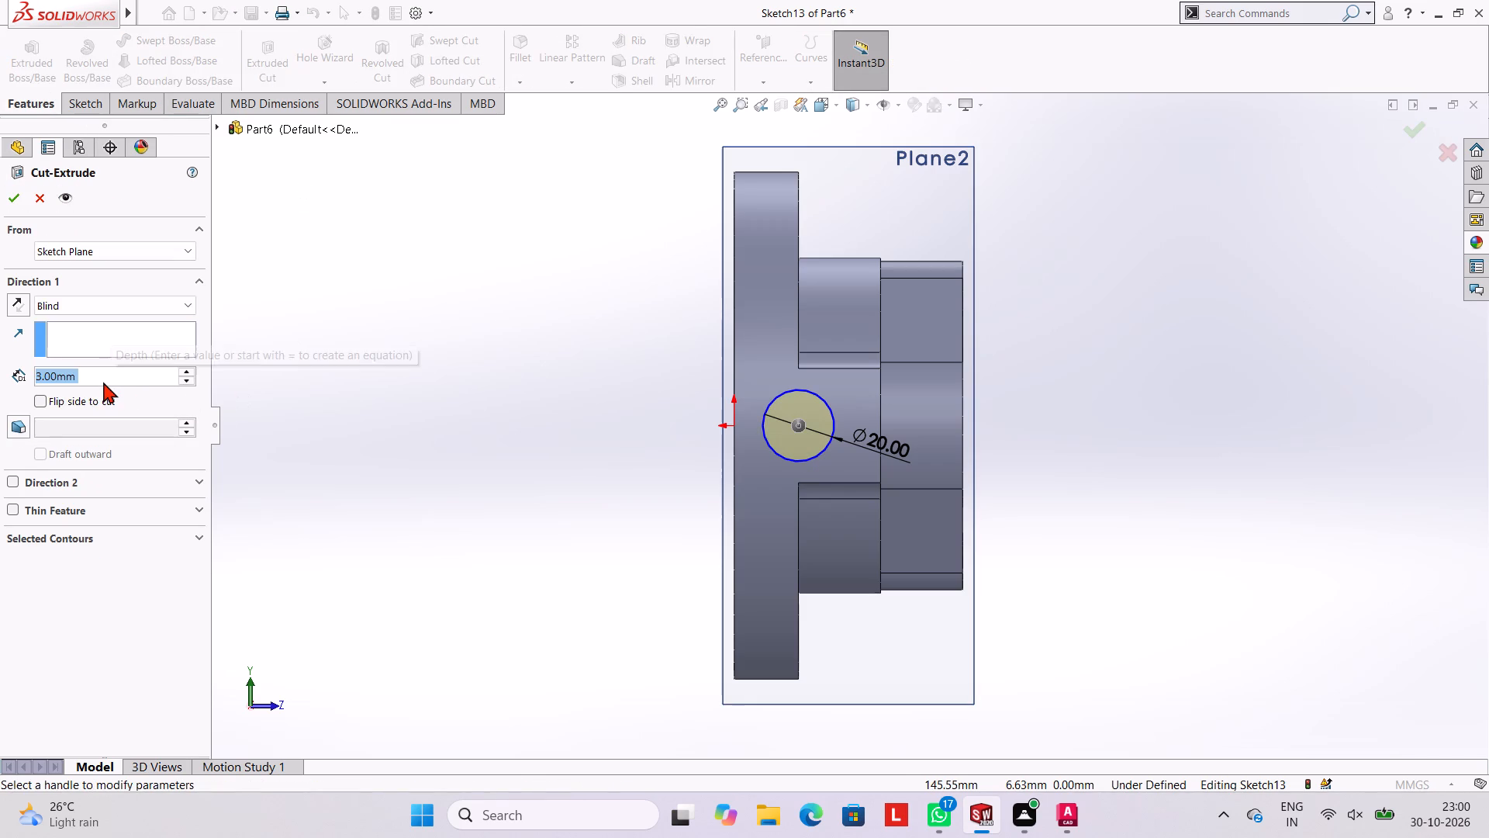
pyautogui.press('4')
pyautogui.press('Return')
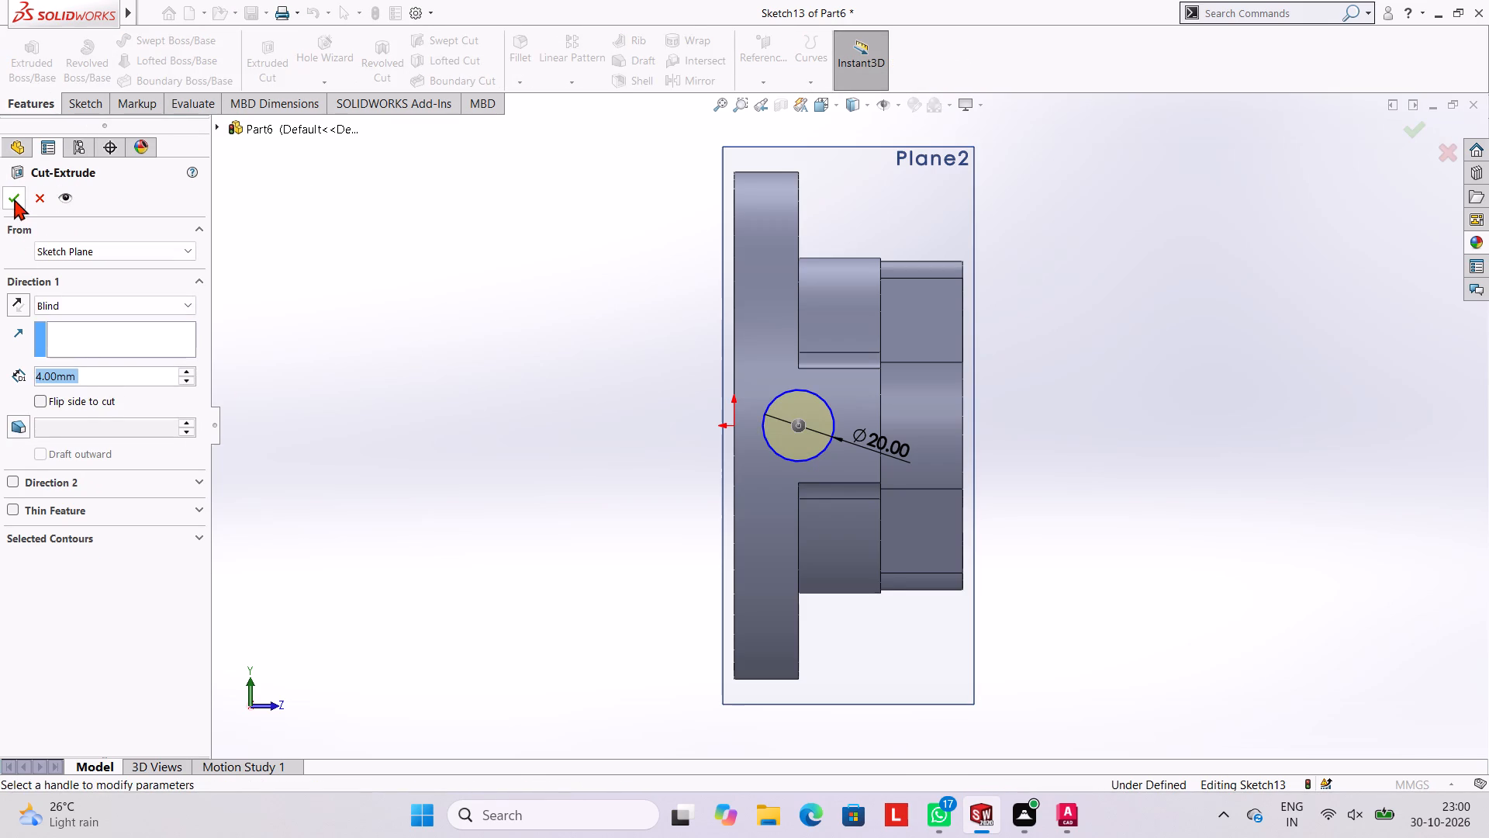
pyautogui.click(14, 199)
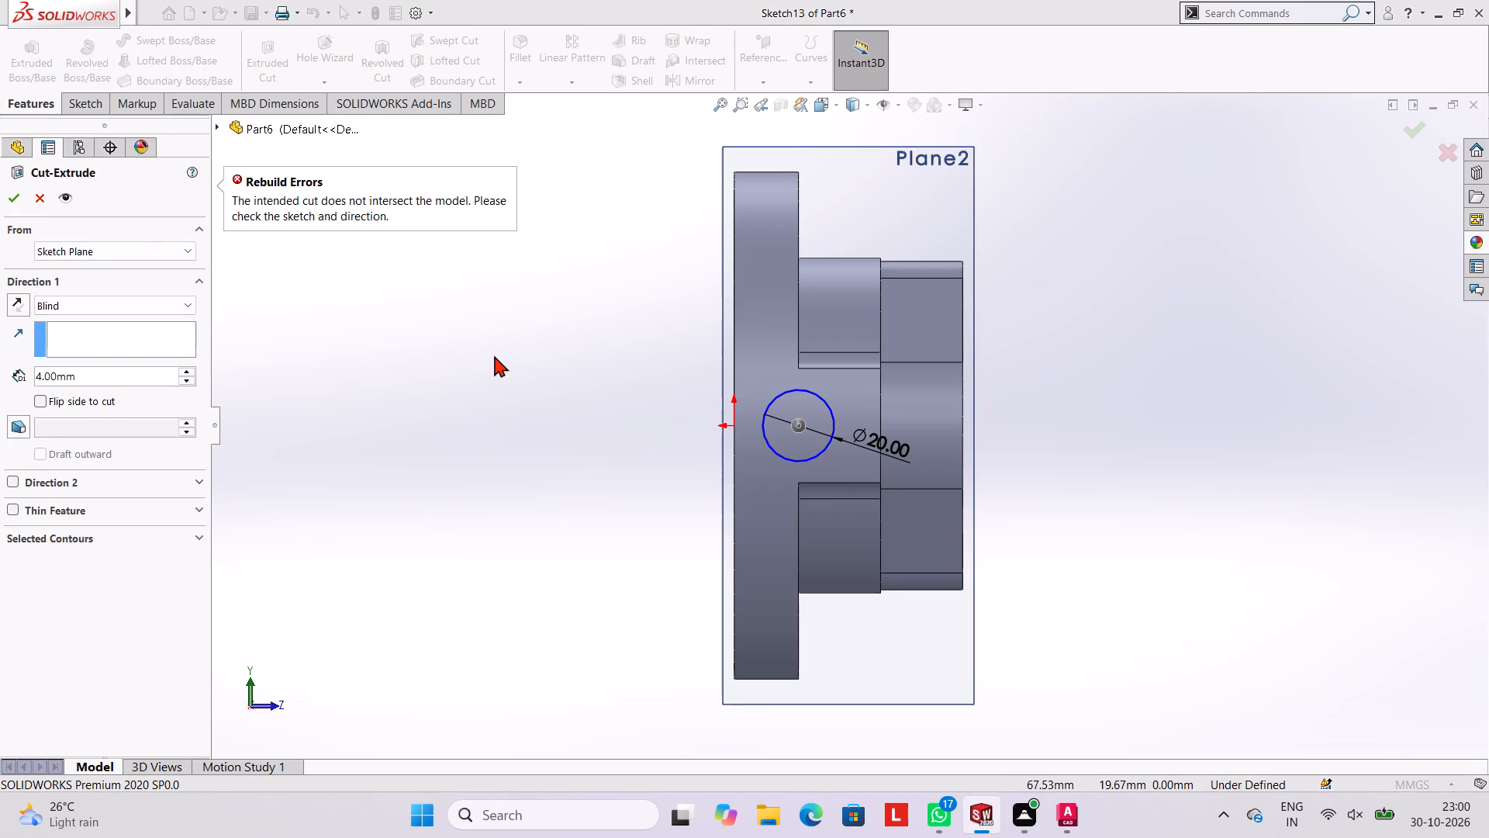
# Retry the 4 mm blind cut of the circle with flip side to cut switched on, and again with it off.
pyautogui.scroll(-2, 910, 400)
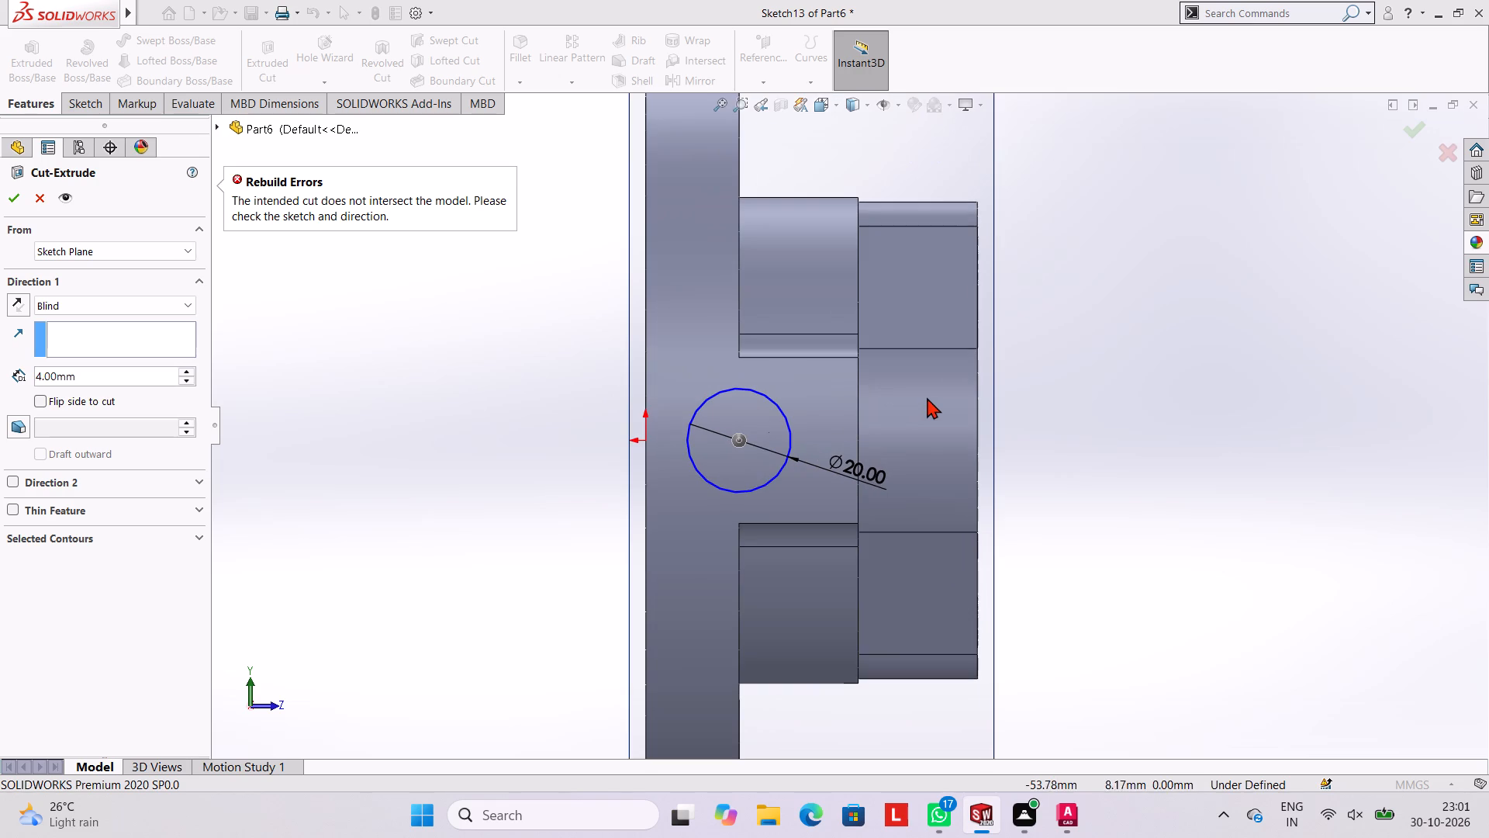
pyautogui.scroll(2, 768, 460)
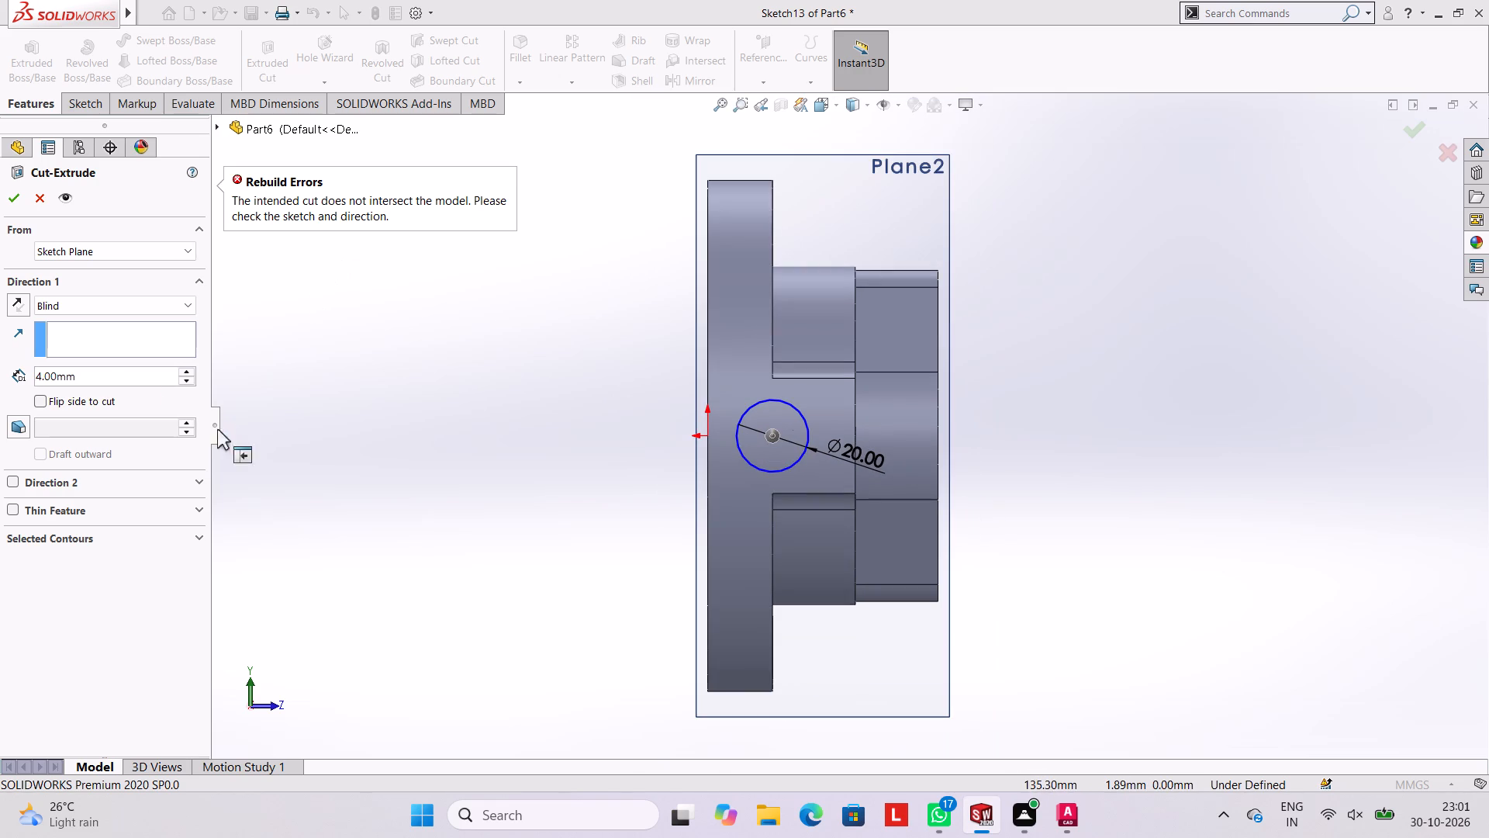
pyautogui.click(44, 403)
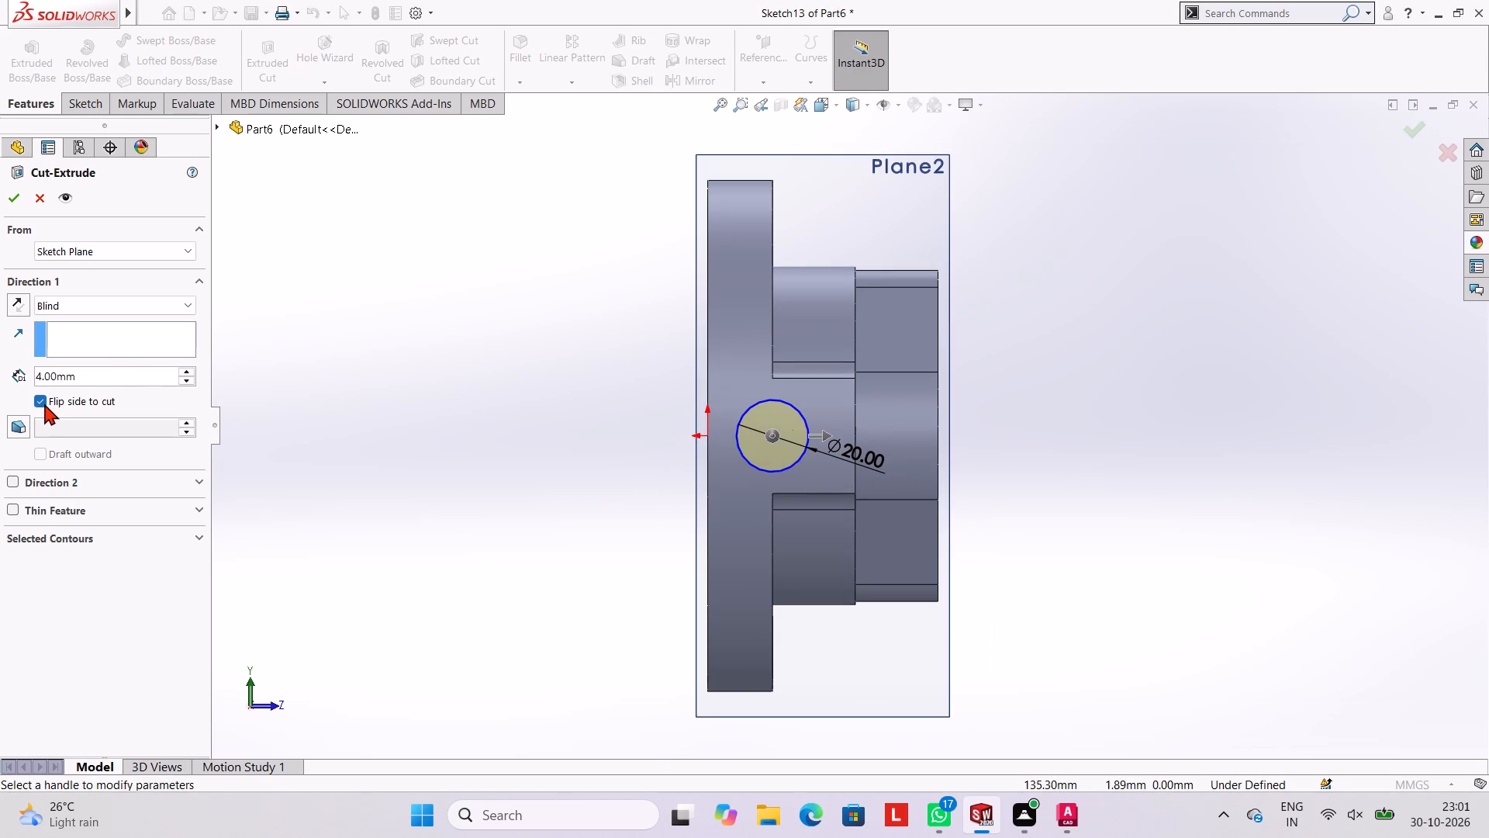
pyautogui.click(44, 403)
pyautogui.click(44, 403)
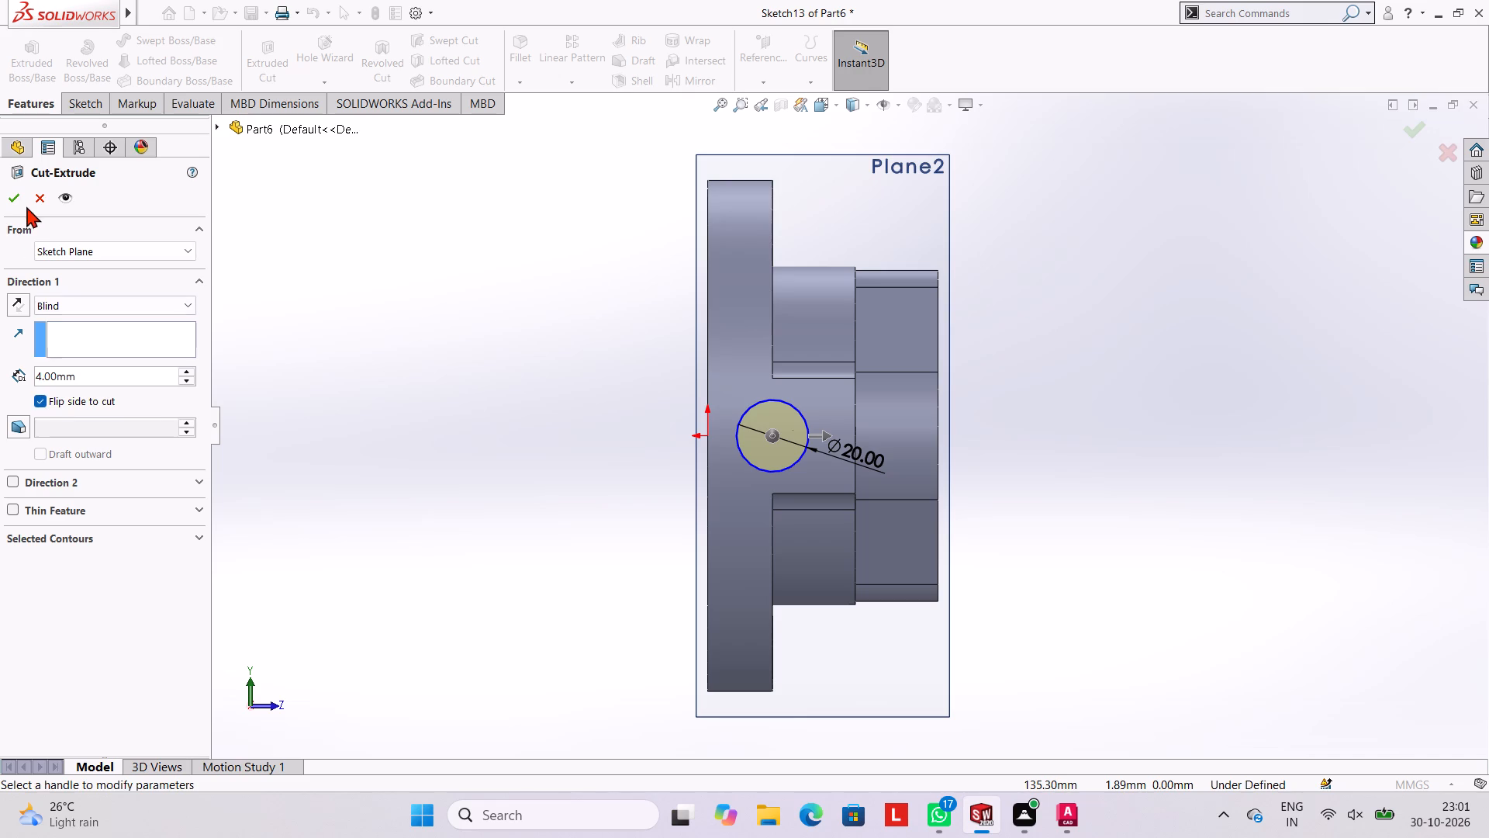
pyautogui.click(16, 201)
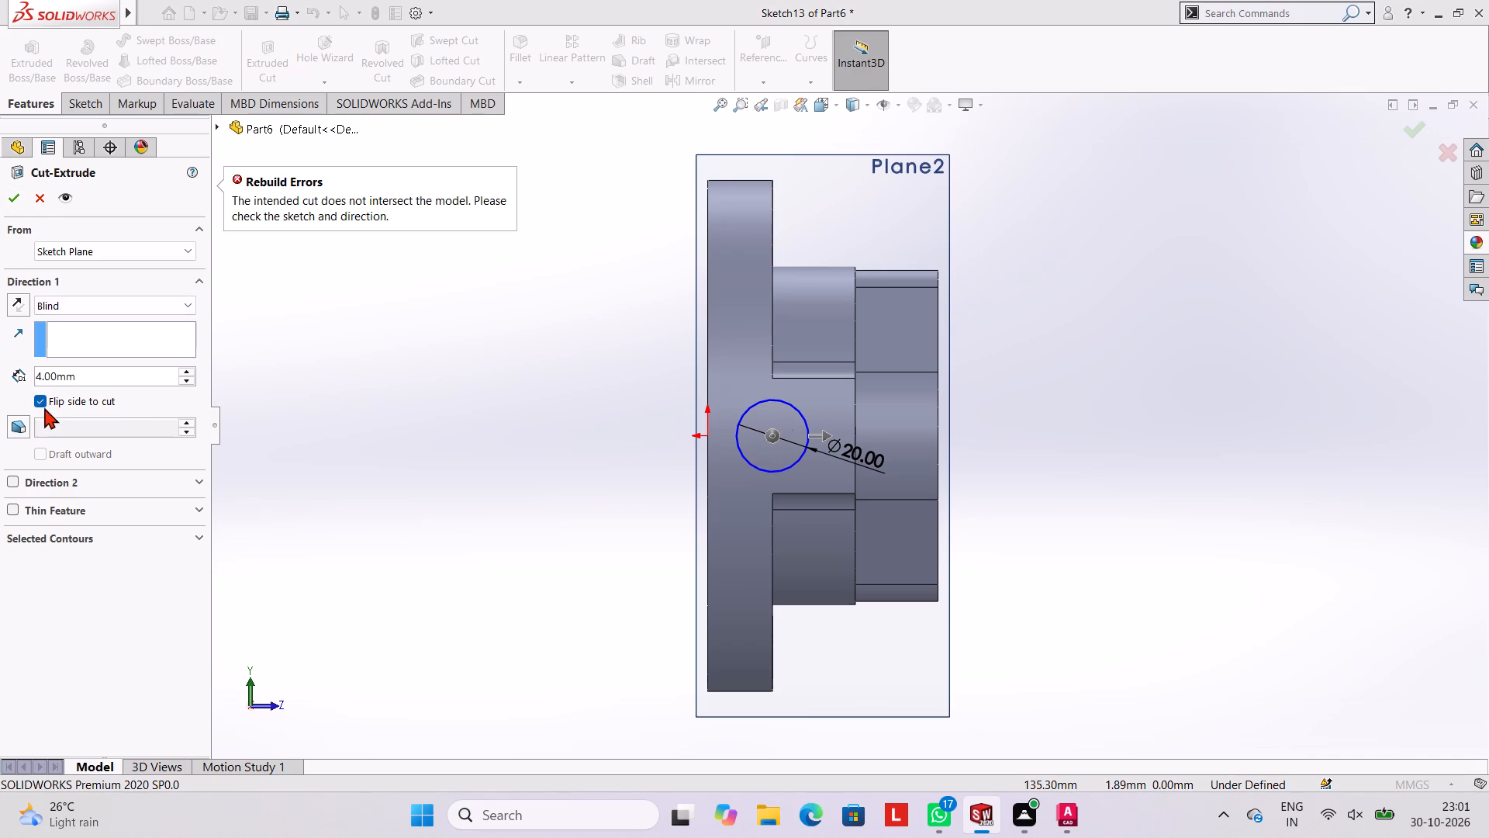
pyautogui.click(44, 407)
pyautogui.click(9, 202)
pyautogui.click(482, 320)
# Examine the cut direction and the gap between the sketch plane and the flange's side from several angles, and cancel the cut.
pyautogui.moveTo(1130, 379); pyautogui.dragTo(1082, 362, button='middle')
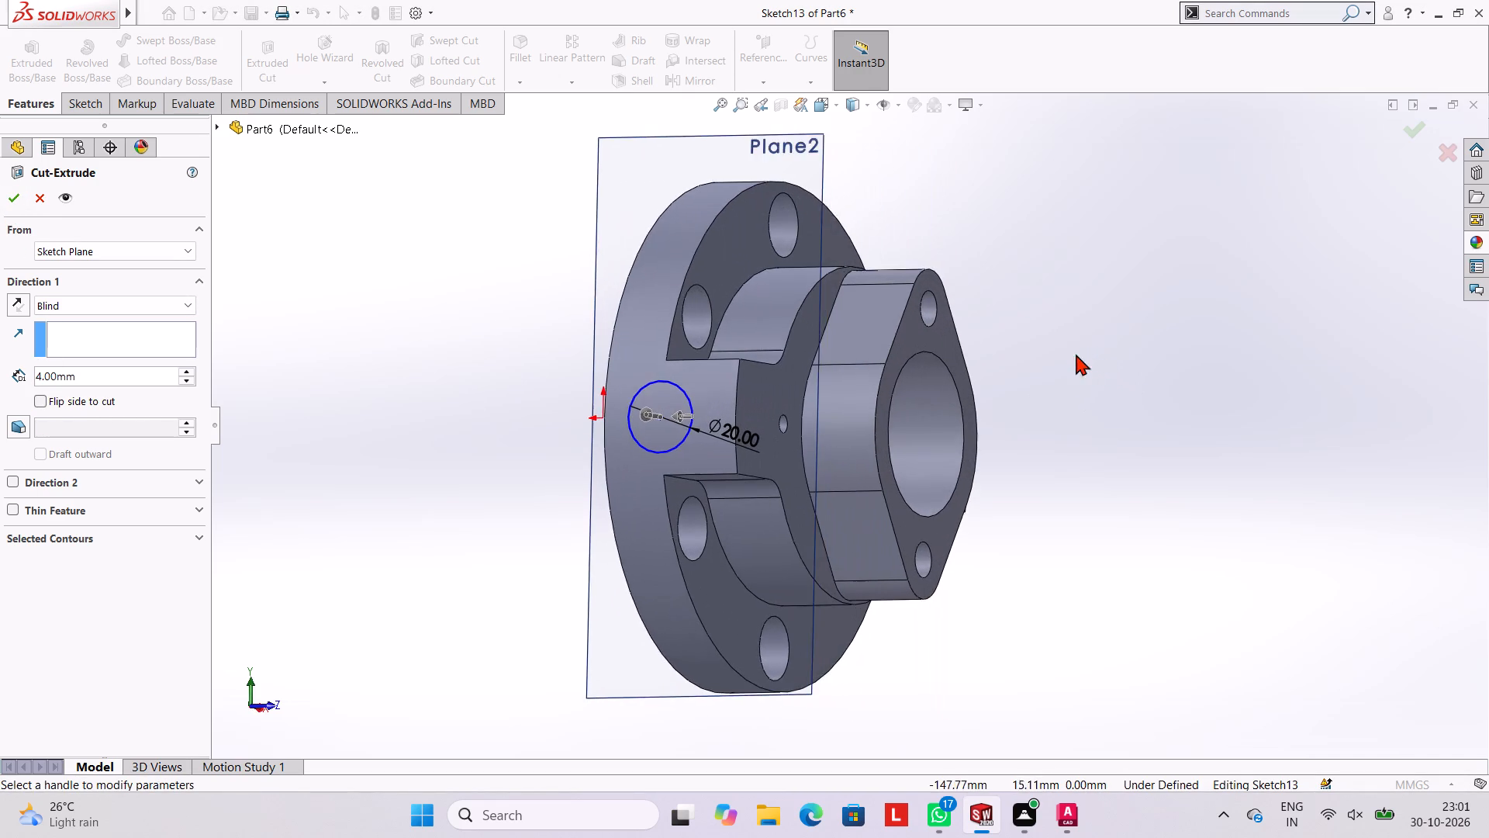
pyautogui.scroll(1, 1044, 355)
pyautogui.moveTo(1147, 306); pyautogui.dragTo(1046, 239, button='middle')
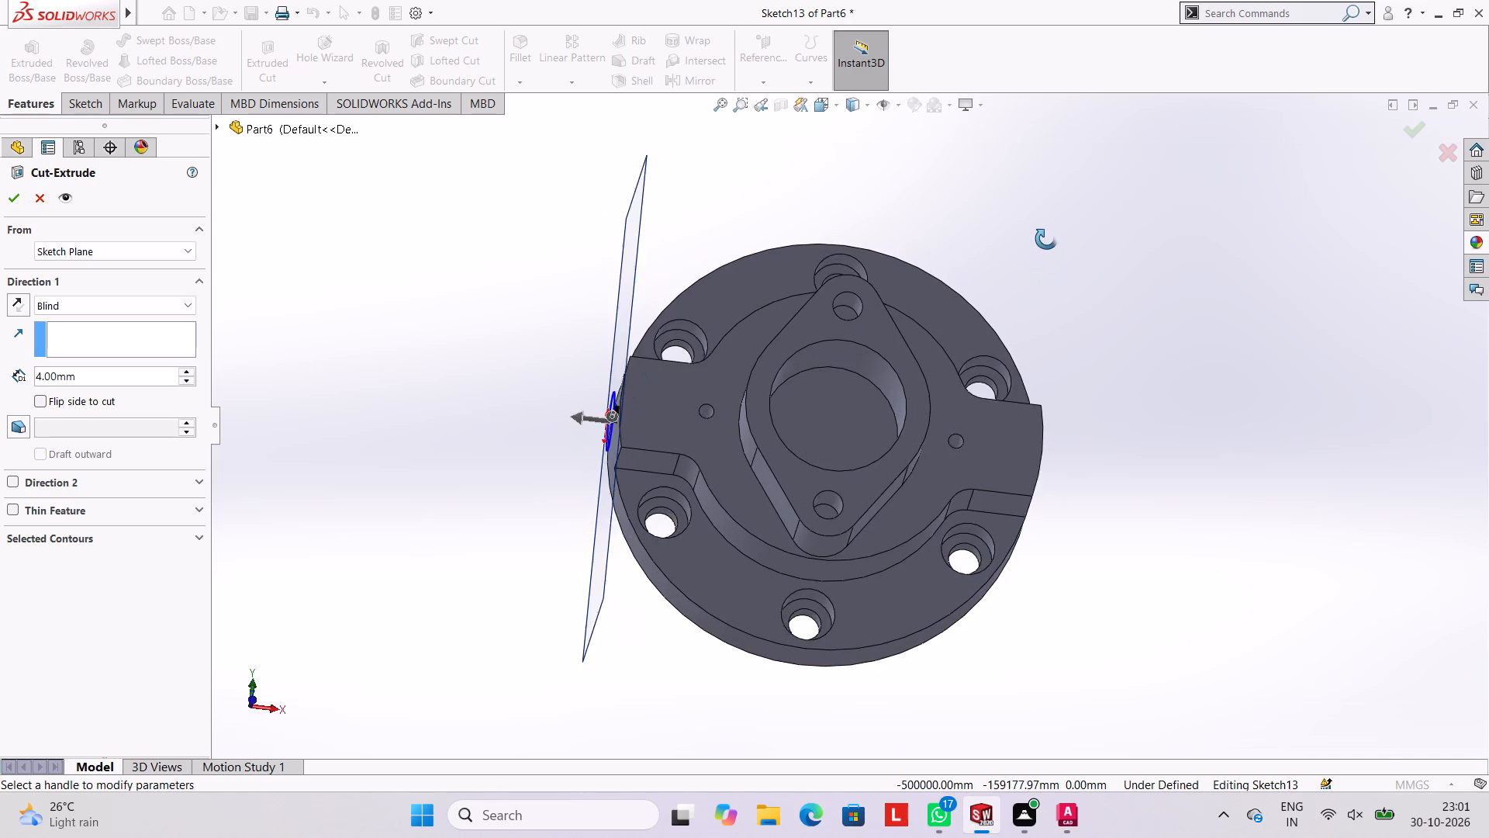
pyautogui.moveTo(1046, 239); pyautogui.dragTo(1037, 159, button='middle')
pyautogui.scroll(1, 1037, 159)
pyautogui.moveTo(1205, 349); pyautogui.dragTo(1218, 242, button='middle')
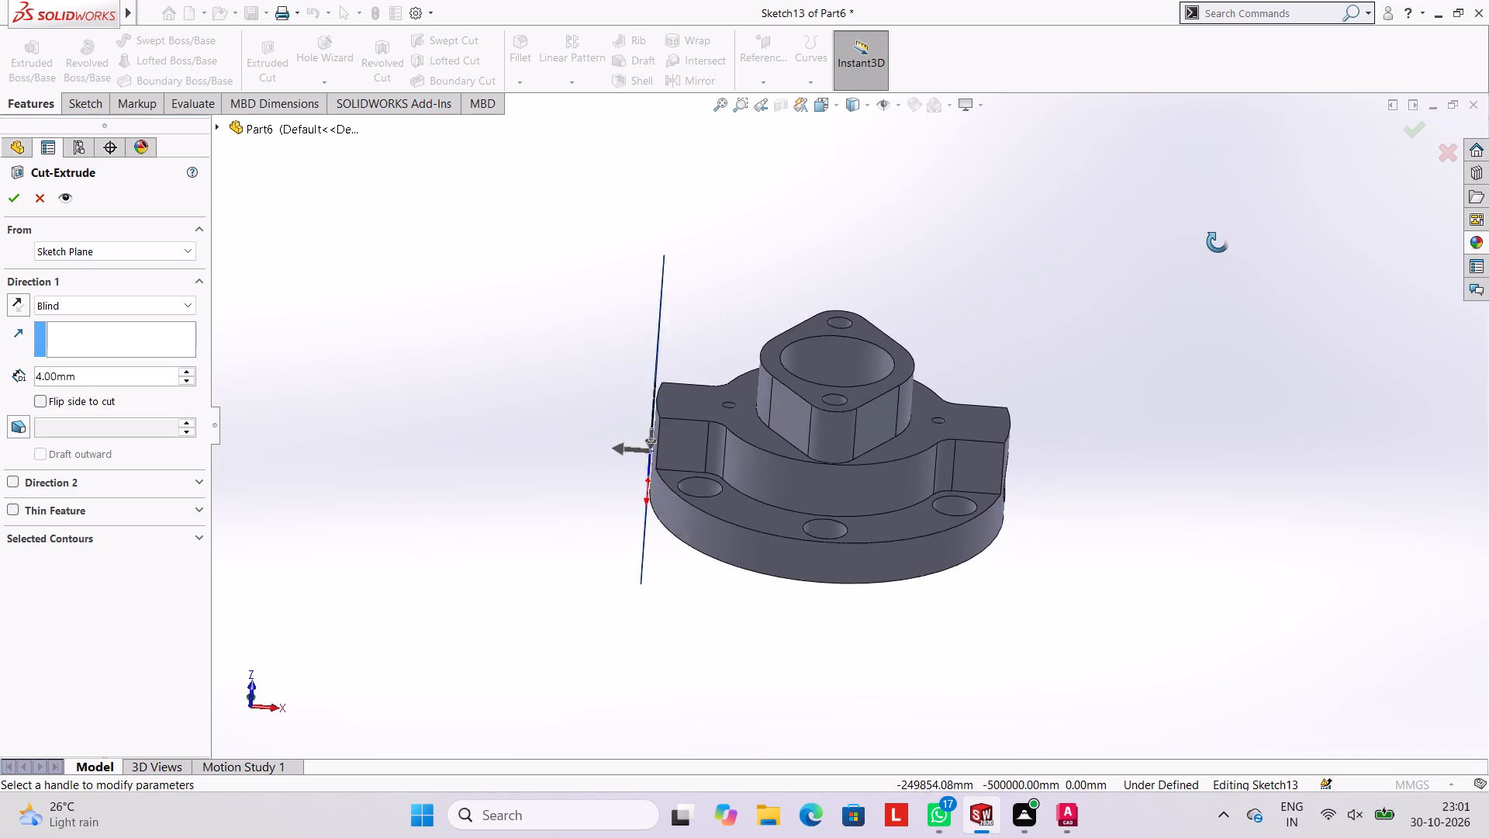
pyautogui.moveTo(1218, 242); pyautogui.dragTo(1216, 163, button='middle')
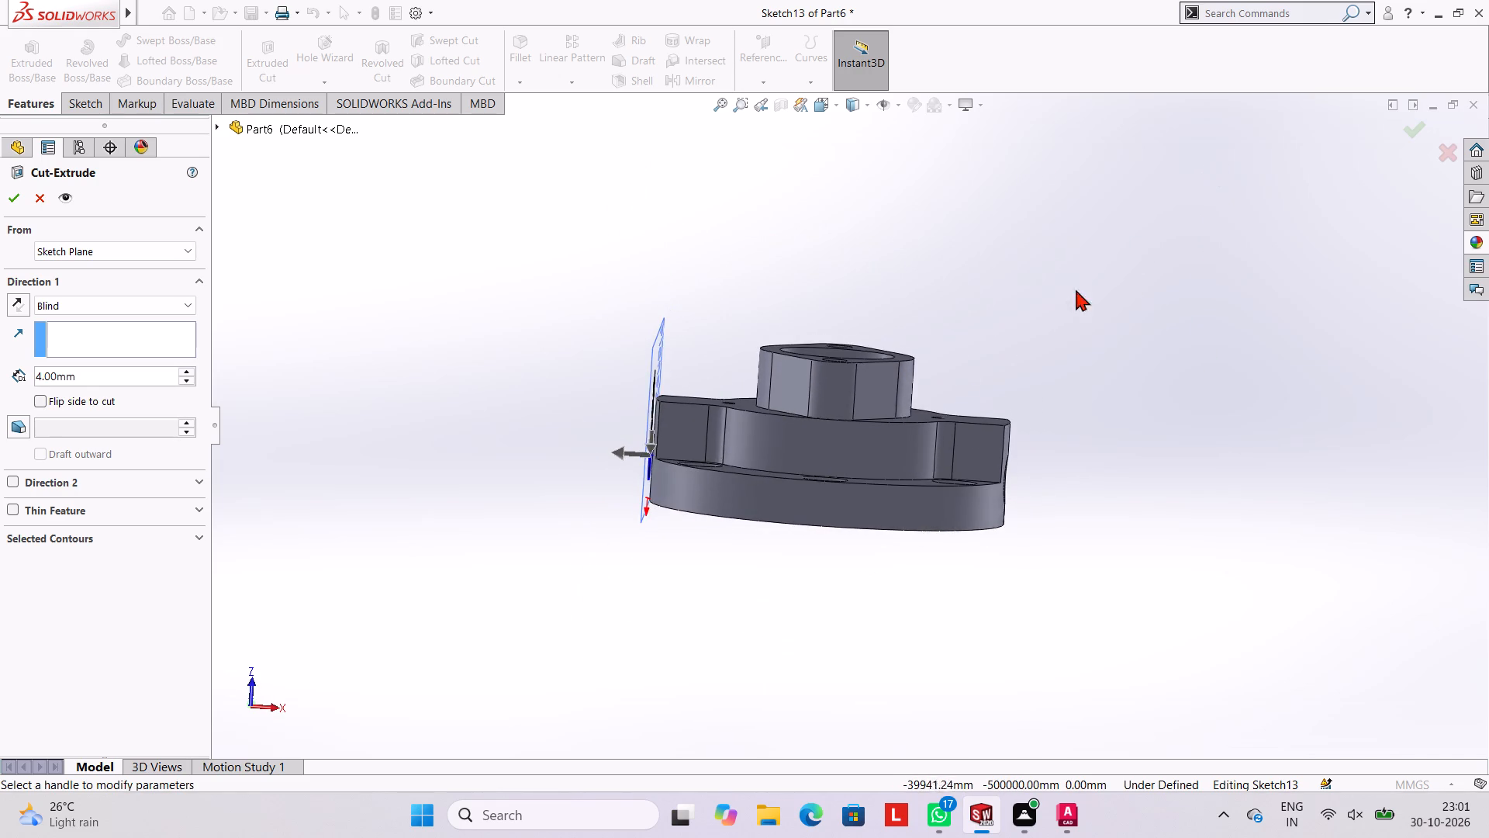
pyautogui.scroll(-5, 654, 469)
pyautogui.scroll(-3, 736, 446)
pyautogui.moveTo(853, 476); pyautogui.dragTo(856, 431, button='middle')
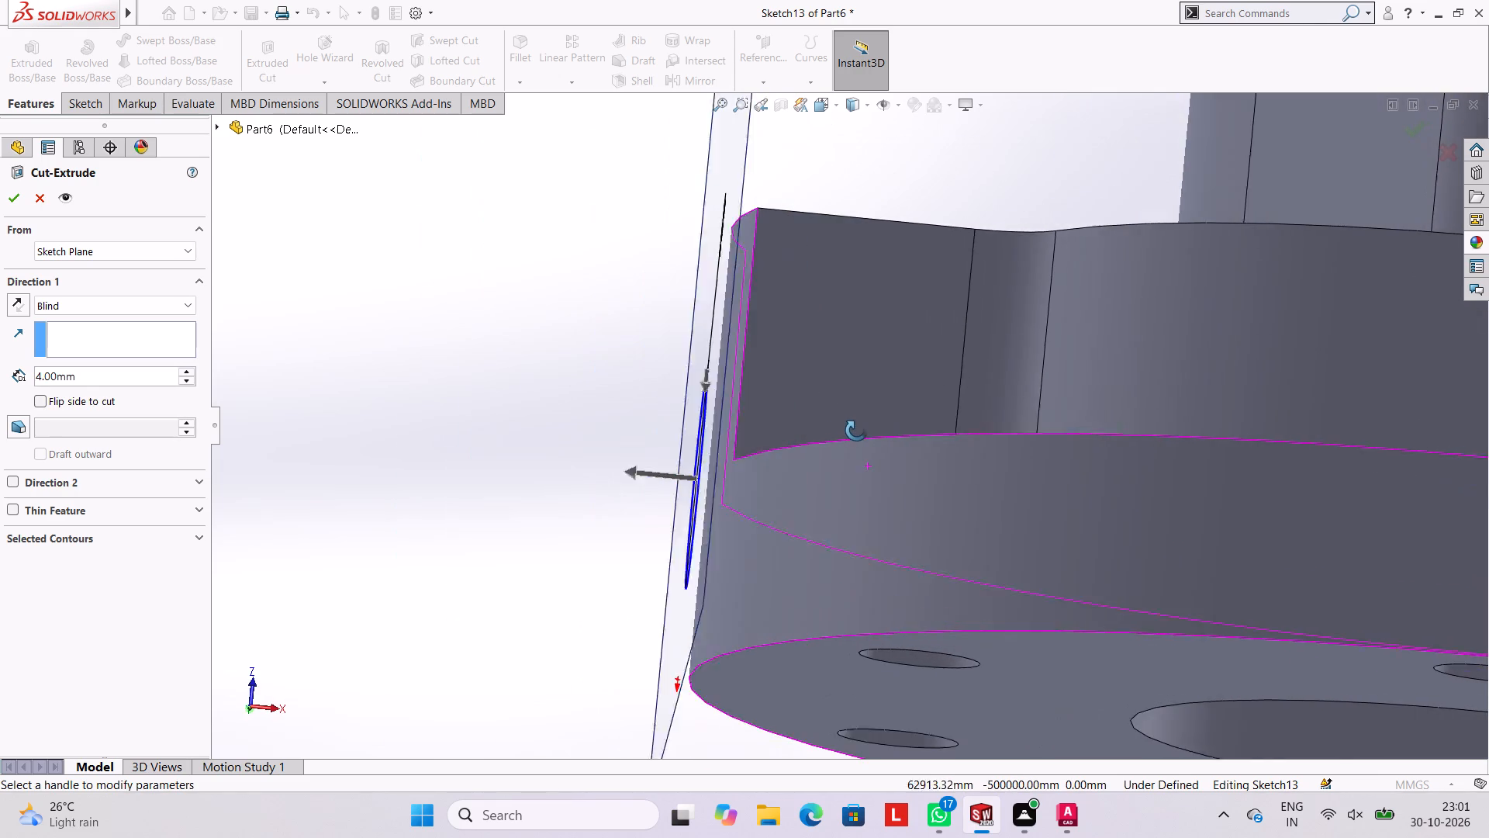
pyautogui.moveTo(856, 431); pyautogui.dragTo(855, 448, button='middle')
pyautogui.scroll(6, 836, 464)
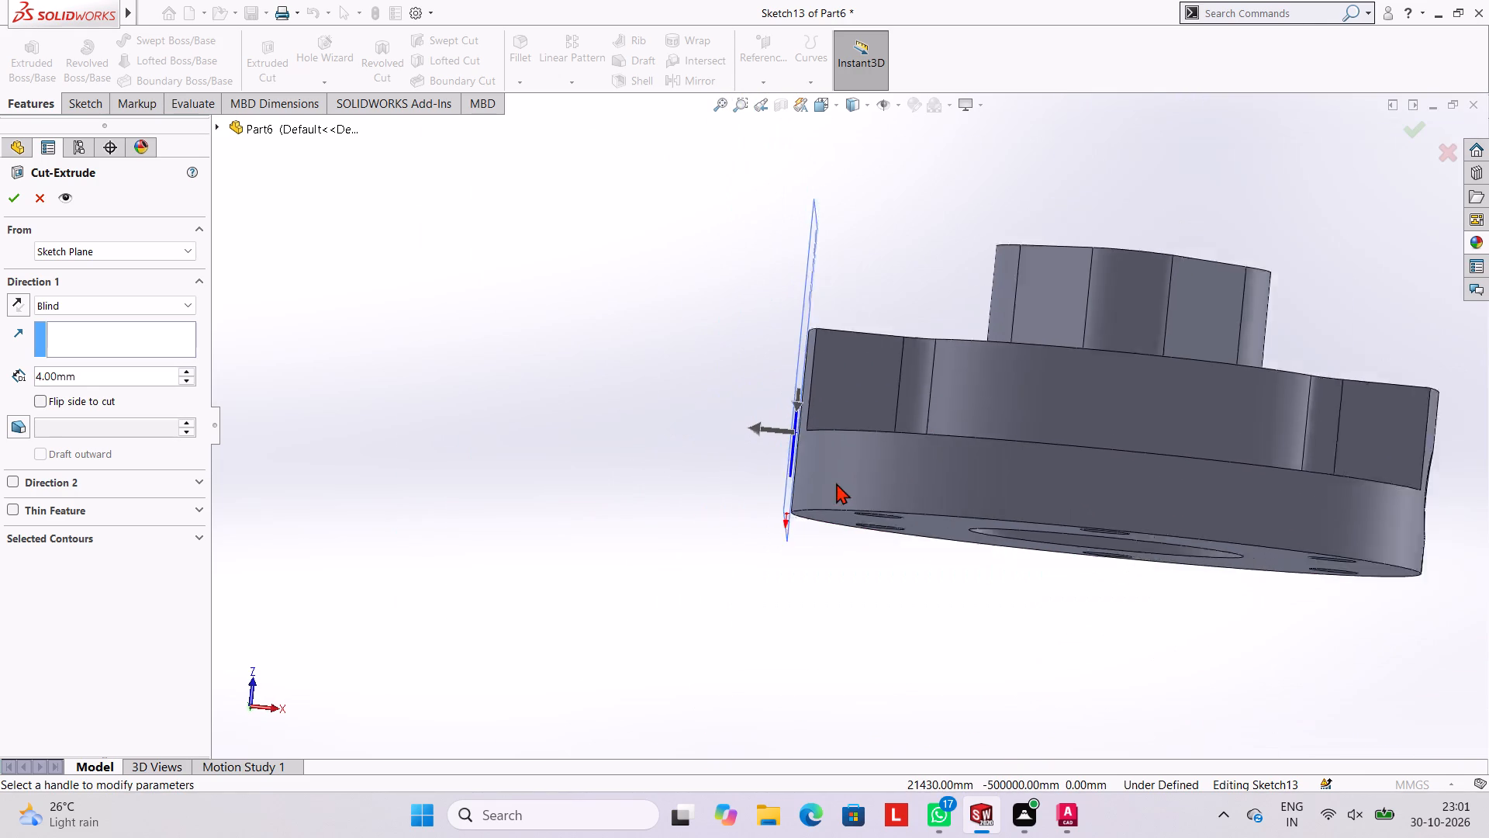
pyautogui.scroll(1, 836, 483)
pyautogui.press('Escape')
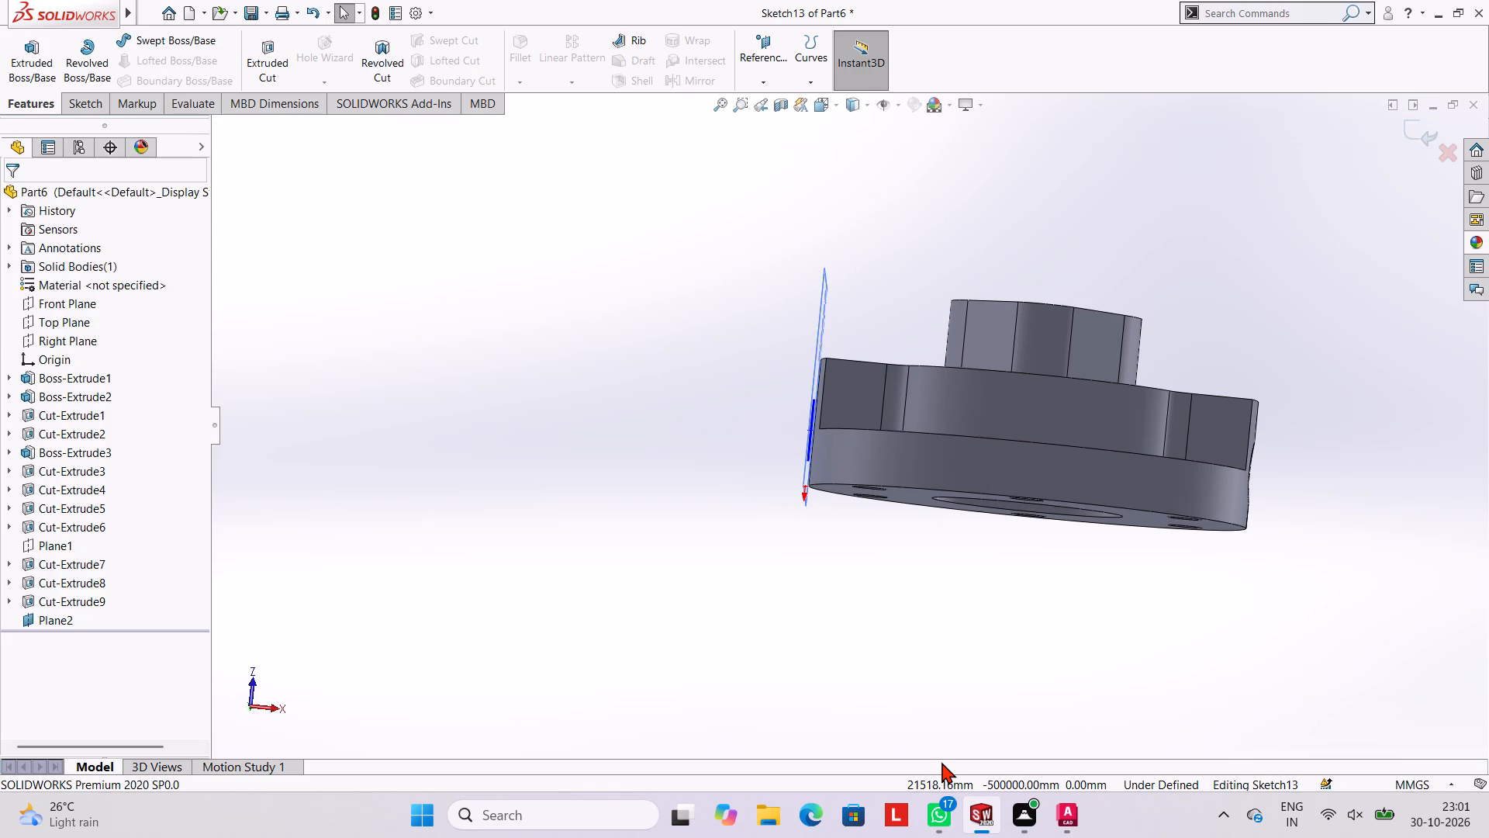
# Undo the 20 mm circle and the remaining sketch geometry on the 72 mm offset plane.
pyautogui.hotkey('ctrl', 'z')
pyautogui.hotkey('ctrl', 'z')
pyautogui.hotkey('ctrl', 'z')
pyautogui.hotkey('ctrl', 'z')
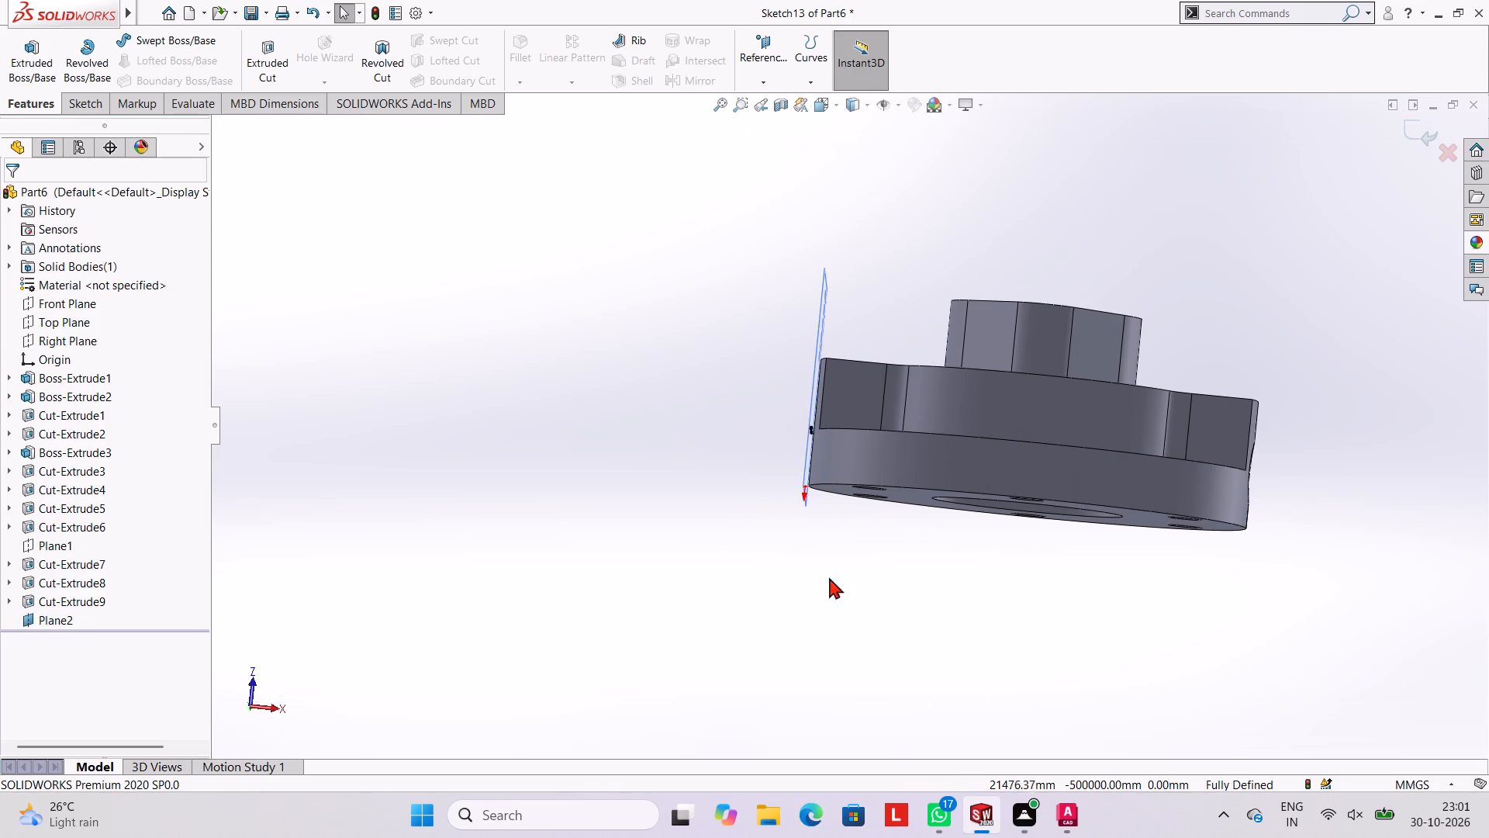
pyautogui.moveTo(857, 507); pyautogui.dragTo(946, 466, button='middle')
pyautogui.hotkey('ctrl', 'z')
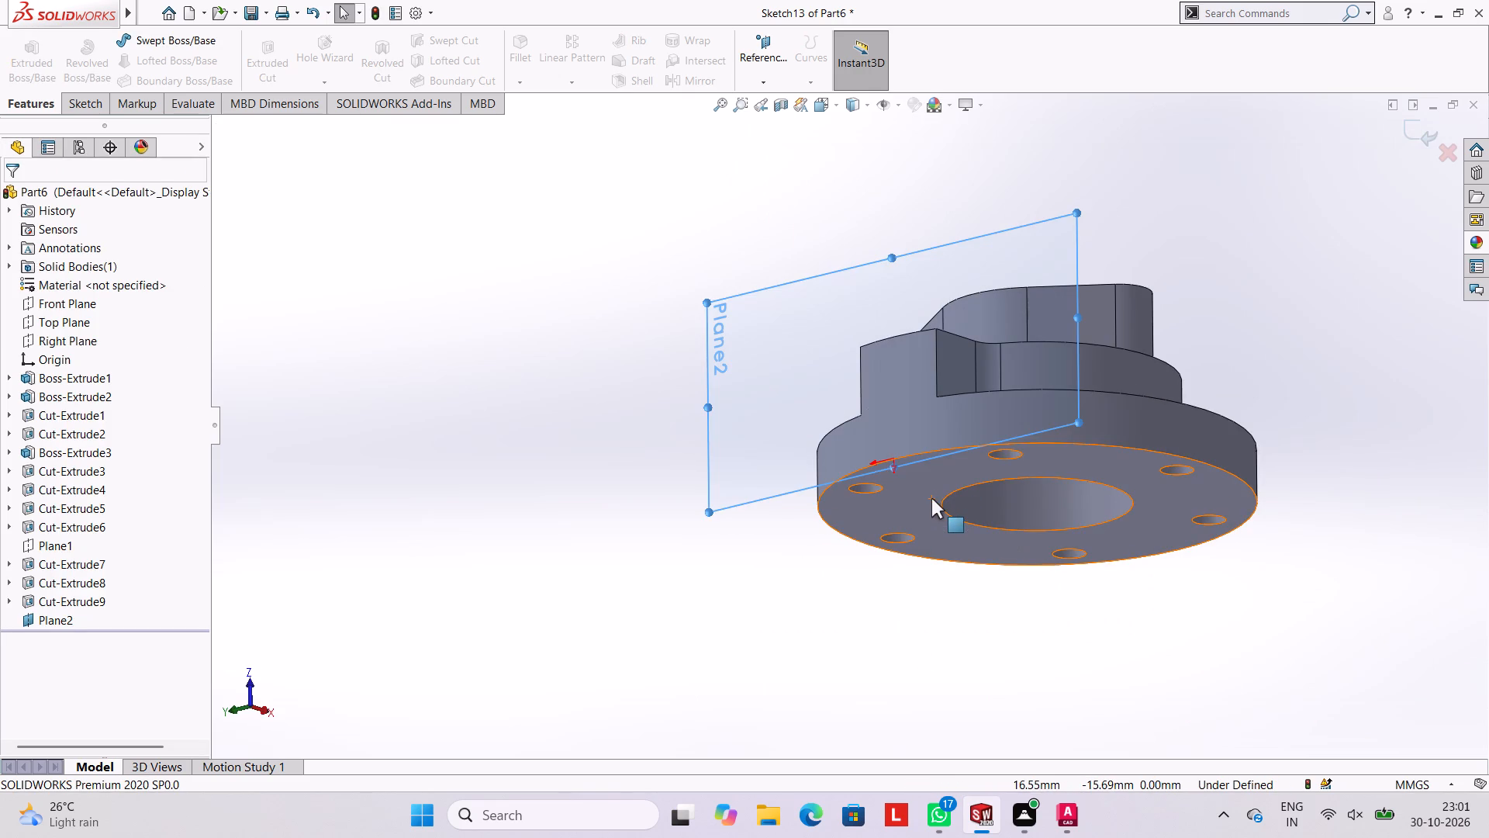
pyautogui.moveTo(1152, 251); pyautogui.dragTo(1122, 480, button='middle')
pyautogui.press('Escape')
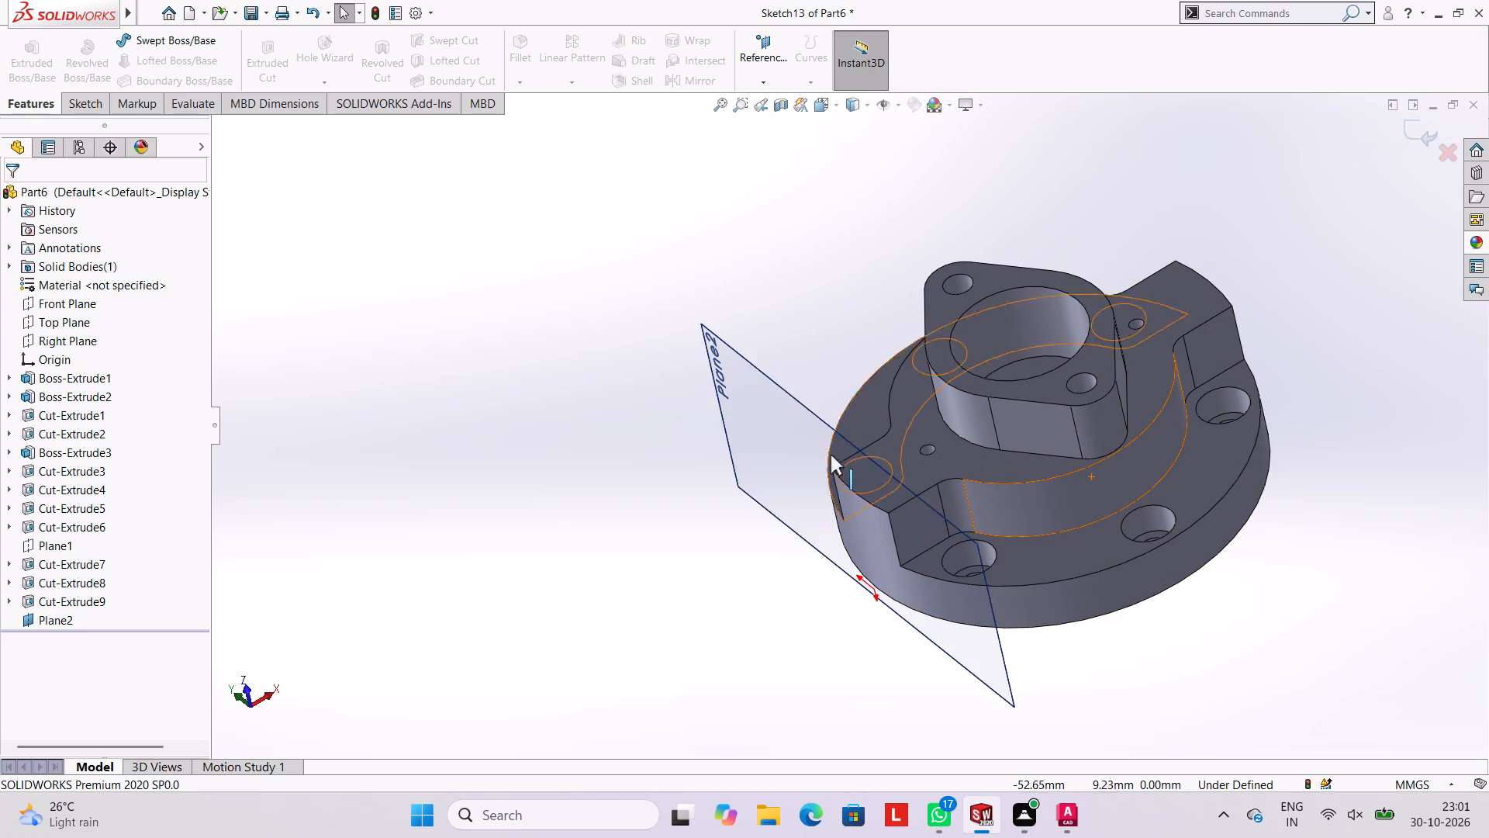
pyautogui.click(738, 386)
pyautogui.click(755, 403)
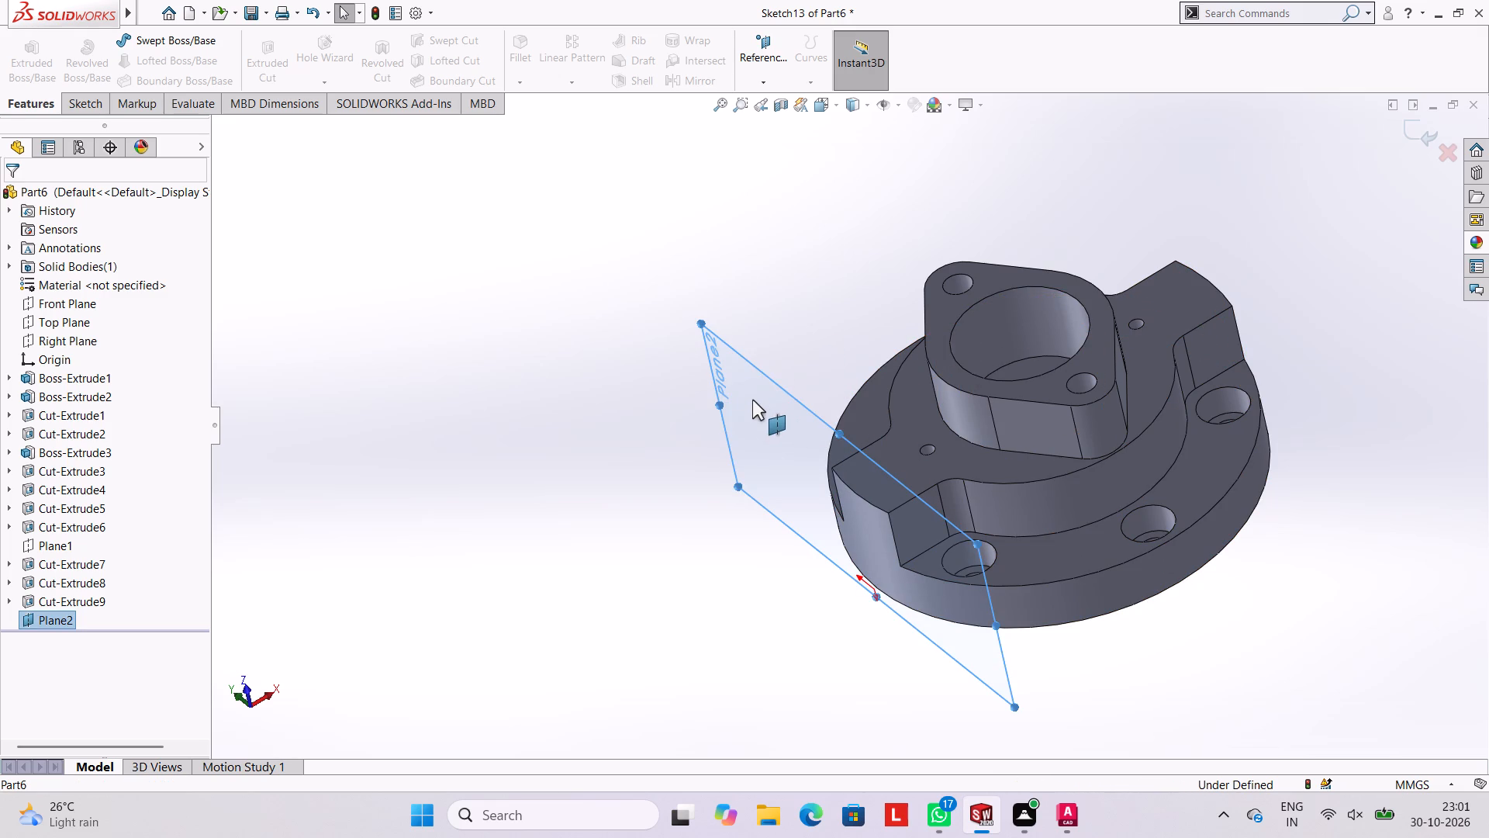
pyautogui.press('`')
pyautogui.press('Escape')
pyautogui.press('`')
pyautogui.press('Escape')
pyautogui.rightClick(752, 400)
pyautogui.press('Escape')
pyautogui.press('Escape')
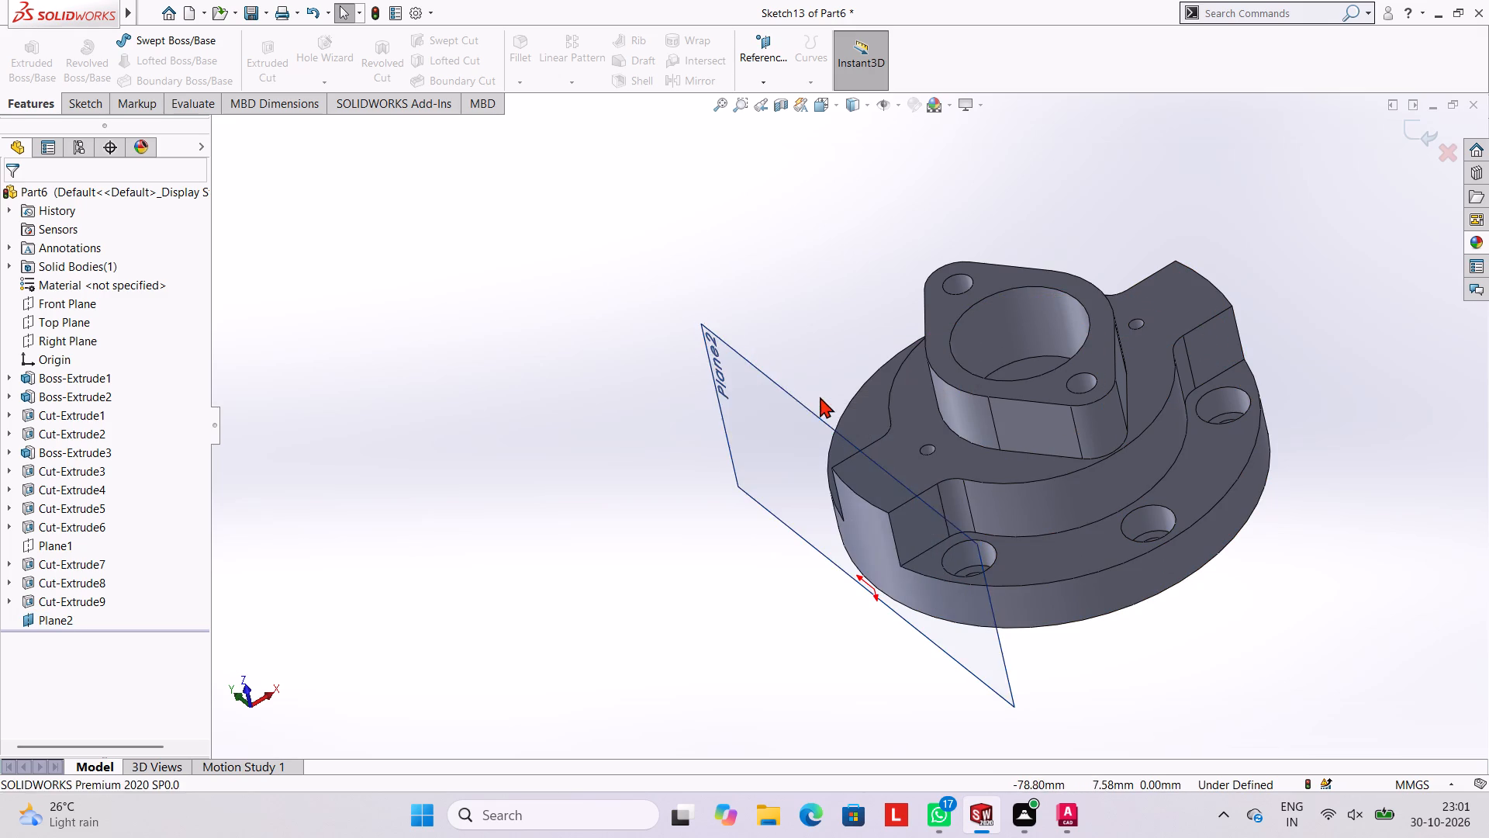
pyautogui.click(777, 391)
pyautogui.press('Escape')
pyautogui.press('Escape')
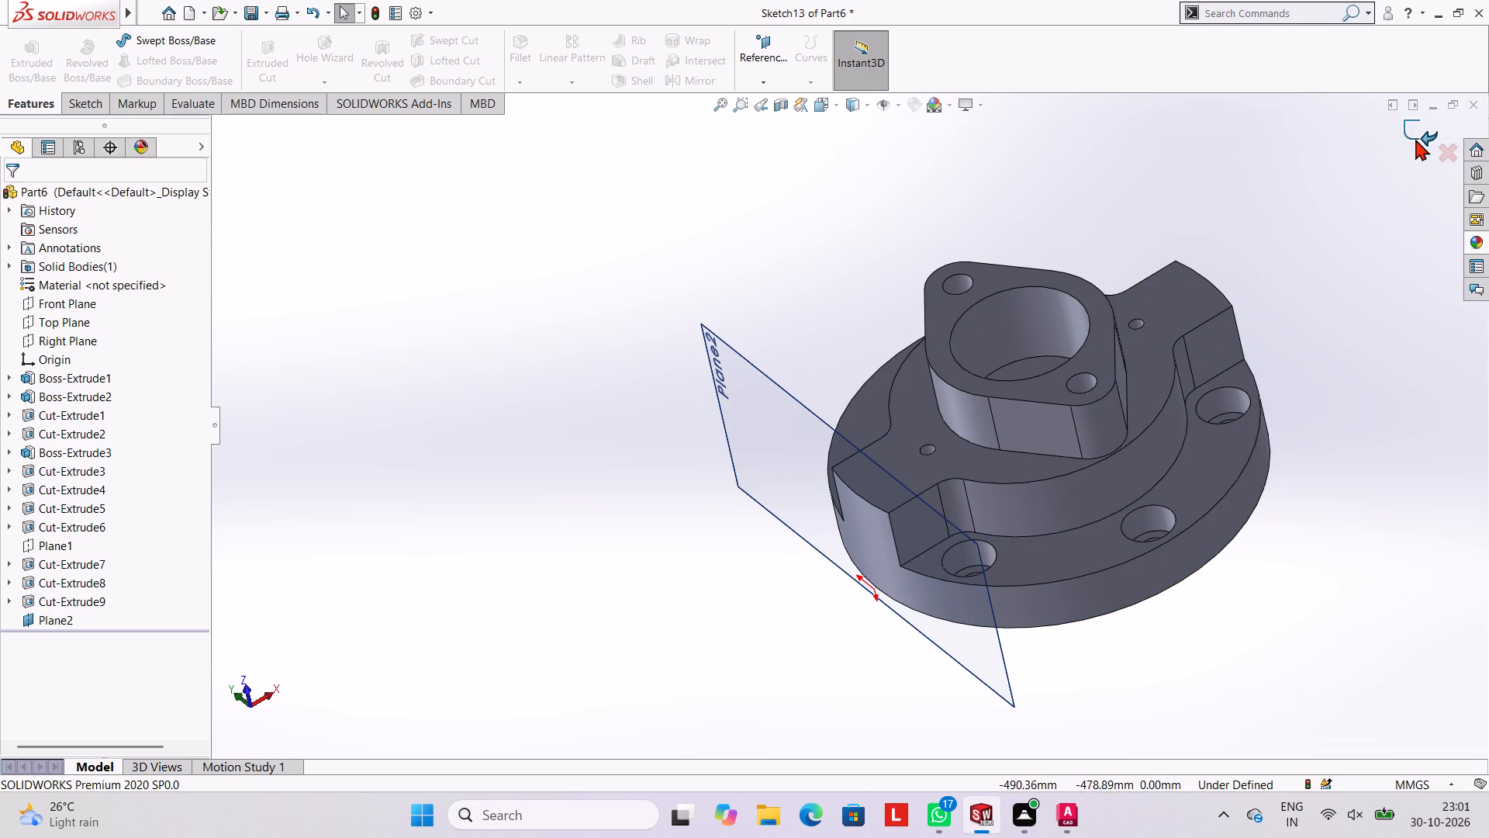
# Exit the emptied sketch and hide the 72 mm offset plane, Plane2.
pyautogui.click(1415, 139)
pyautogui.click(807, 428)
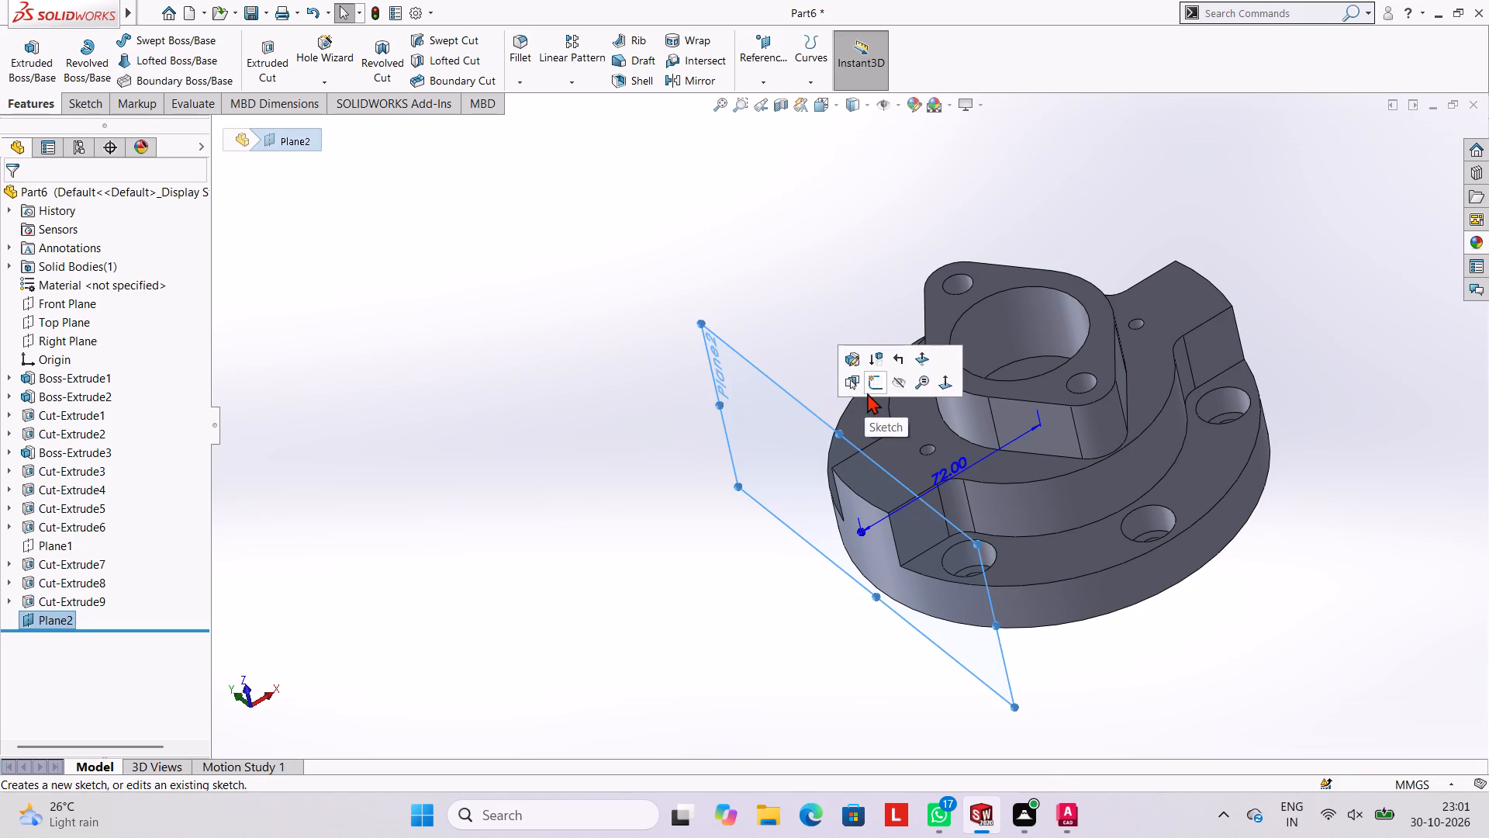
pyautogui.click(897, 386)
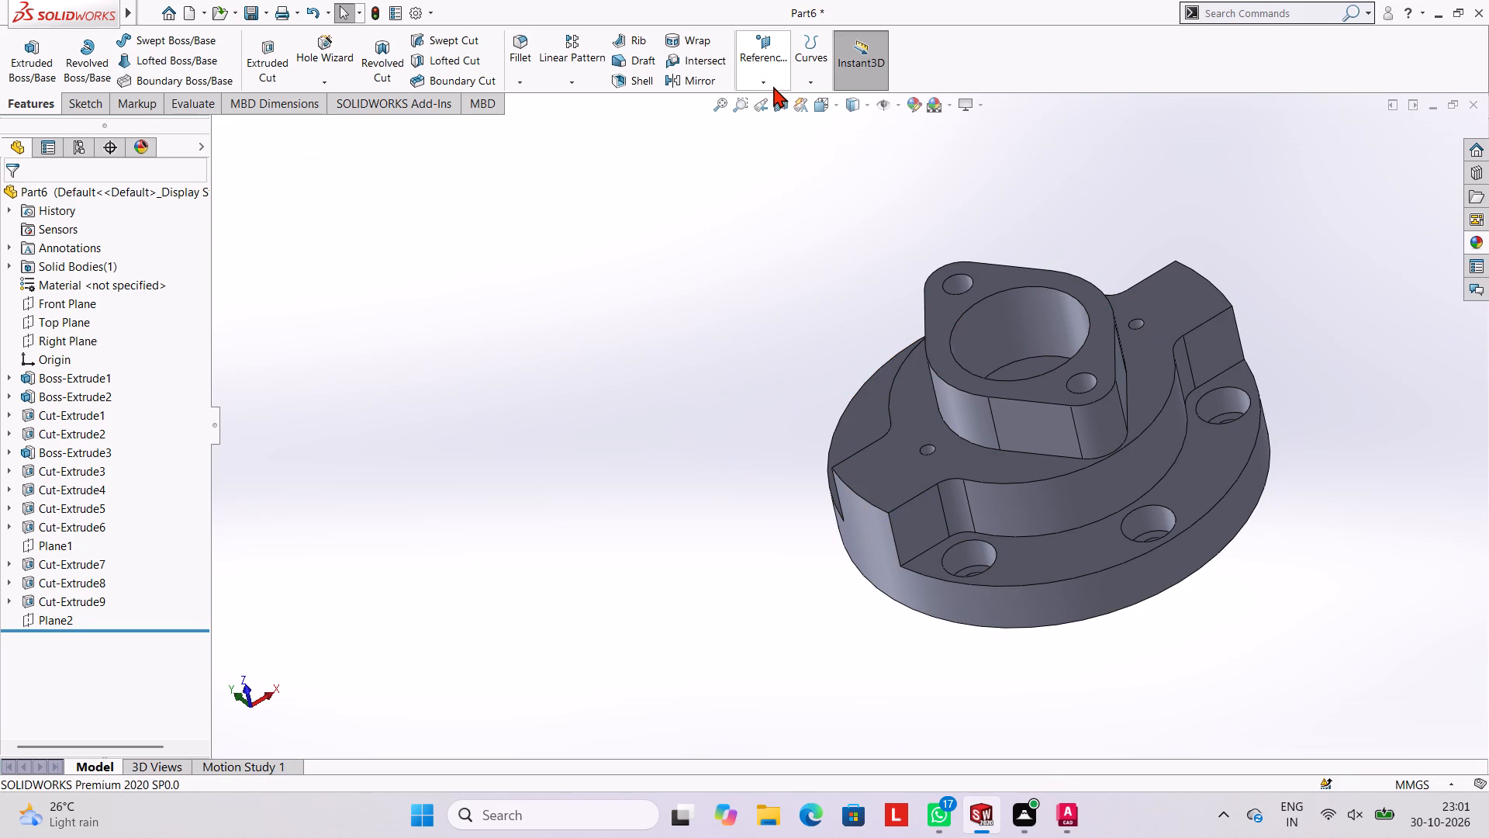
# Create a reference plane offset 71 mm from the Right Plane, with the offset flipped to the side hole's side of the flange.
pyautogui.click(767, 85)
pyautogui.click(773, 106)
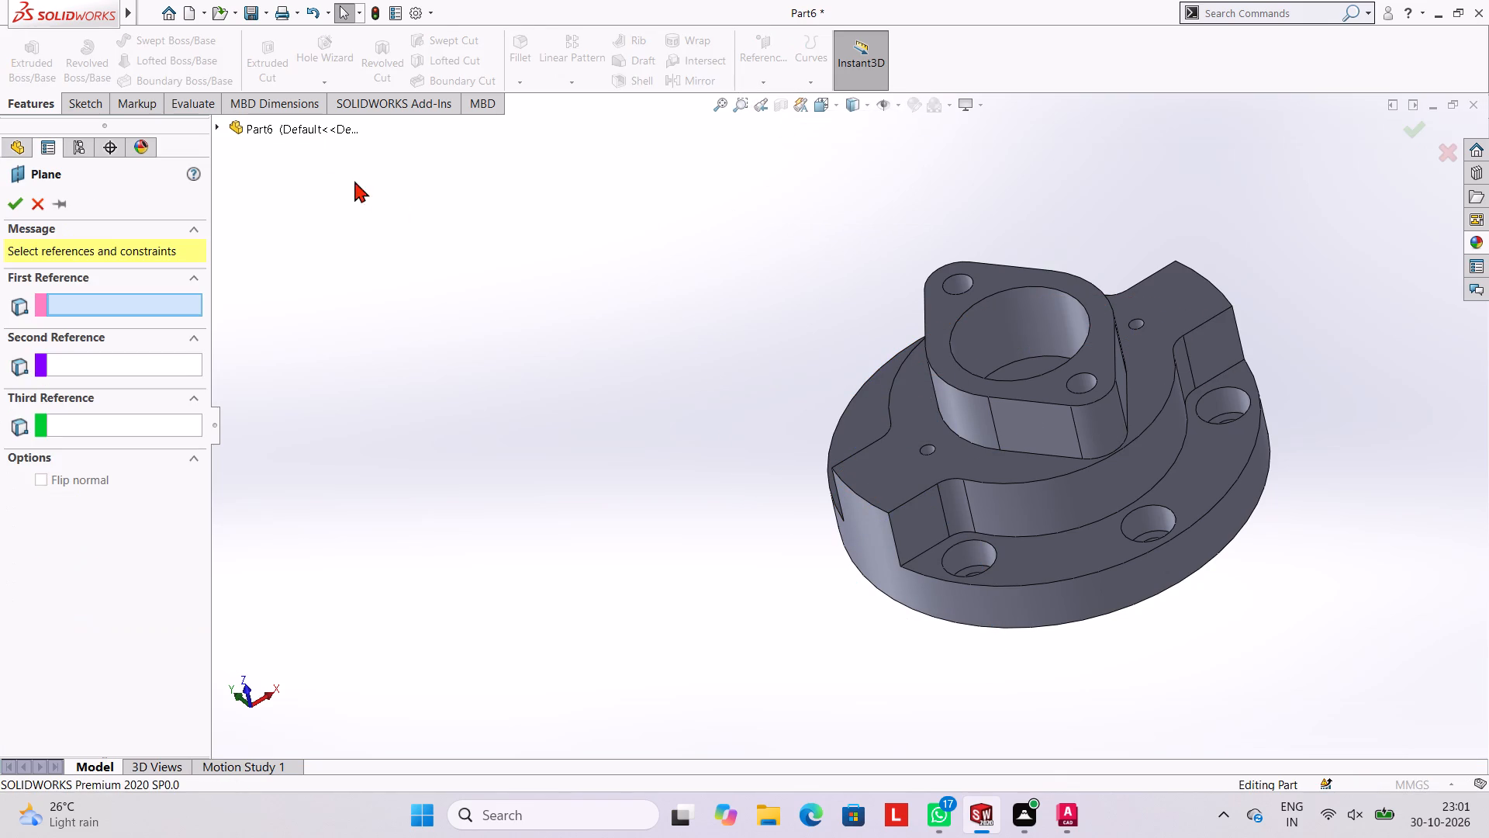
pyautogui.click(286, 123)
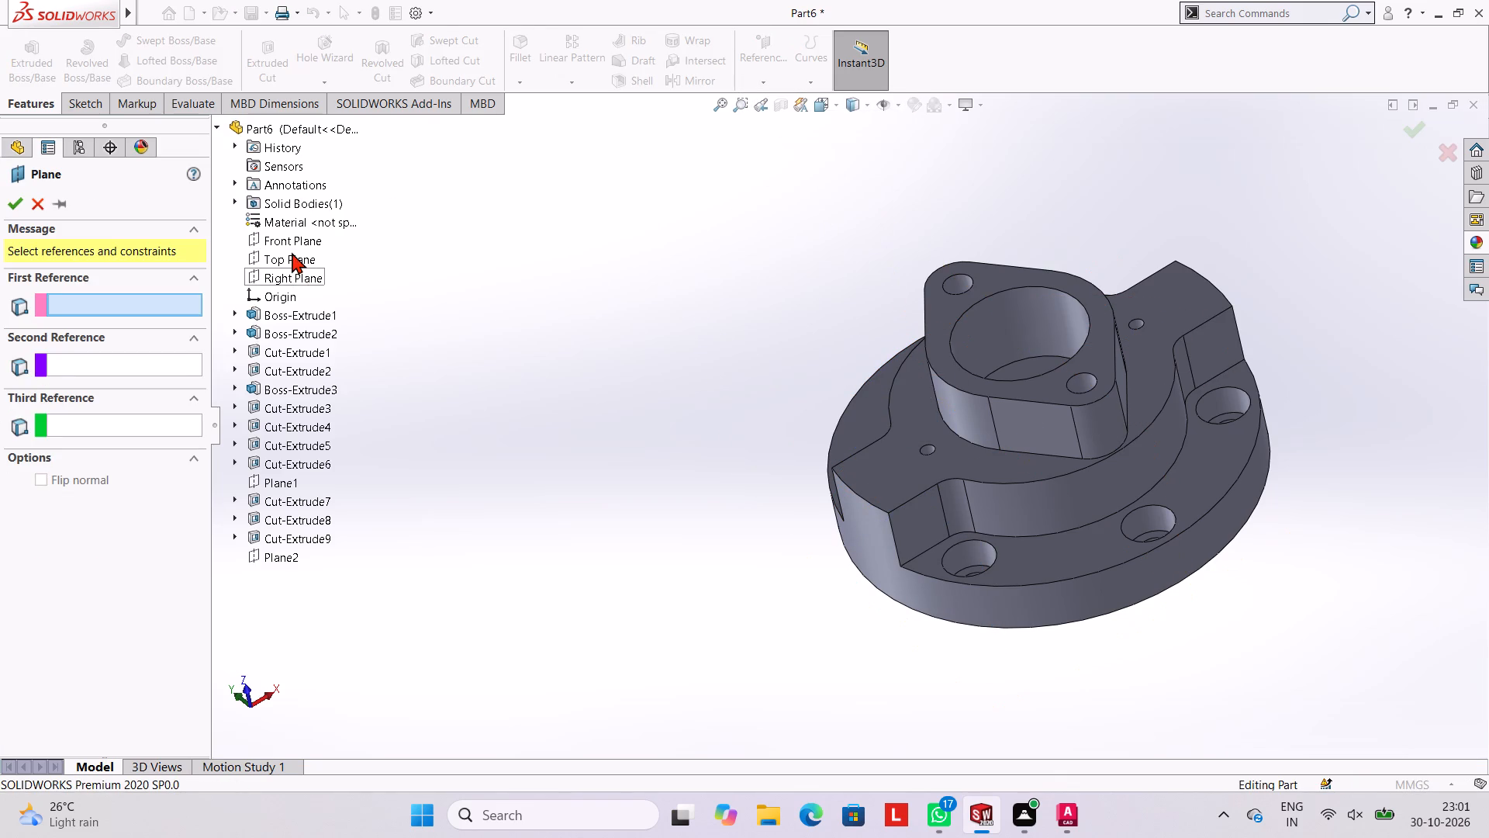
pyautogui.click(293, 273)
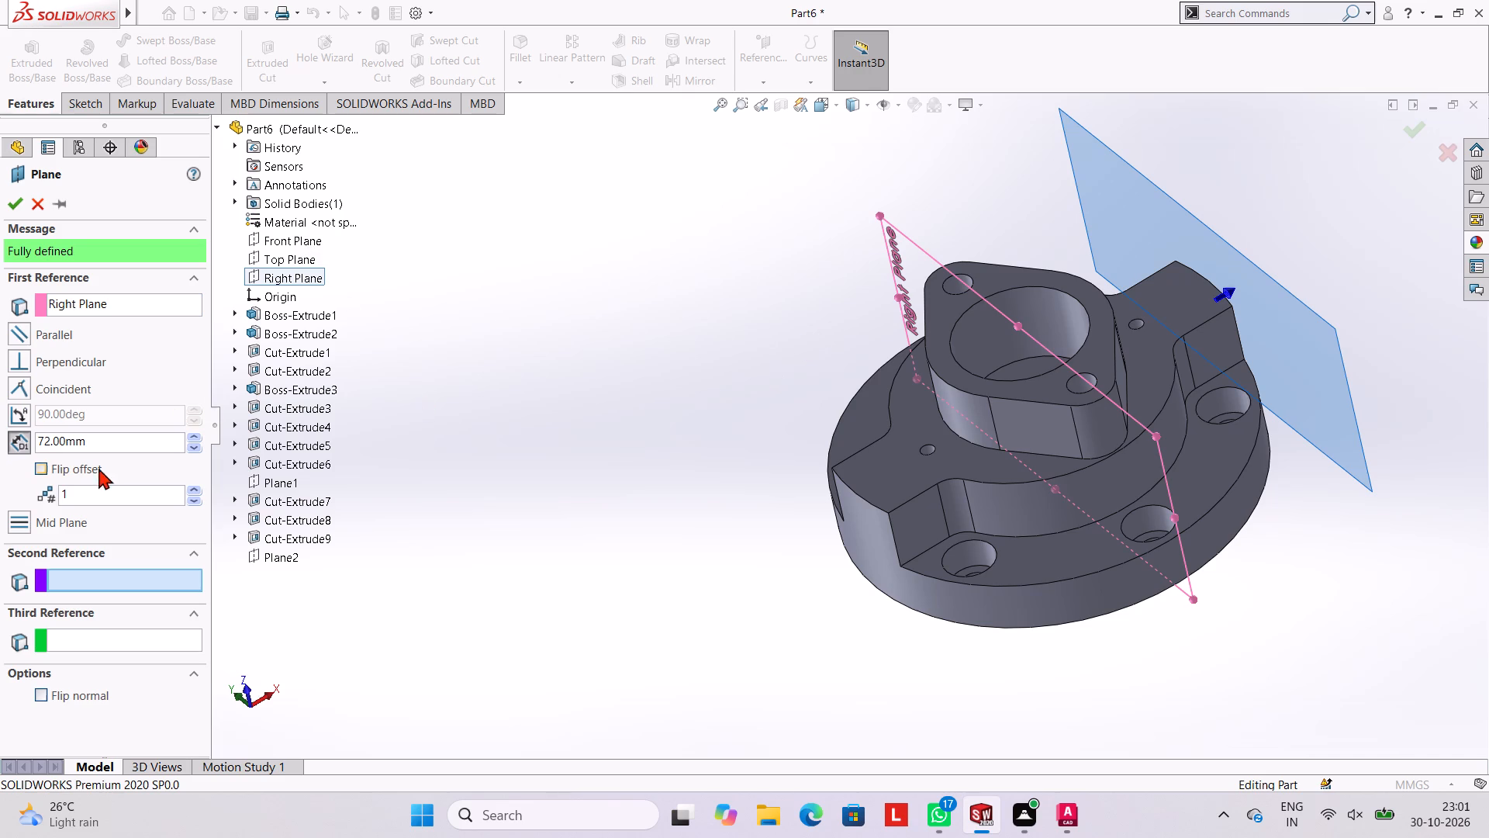
pyautogui.click(39, 469)
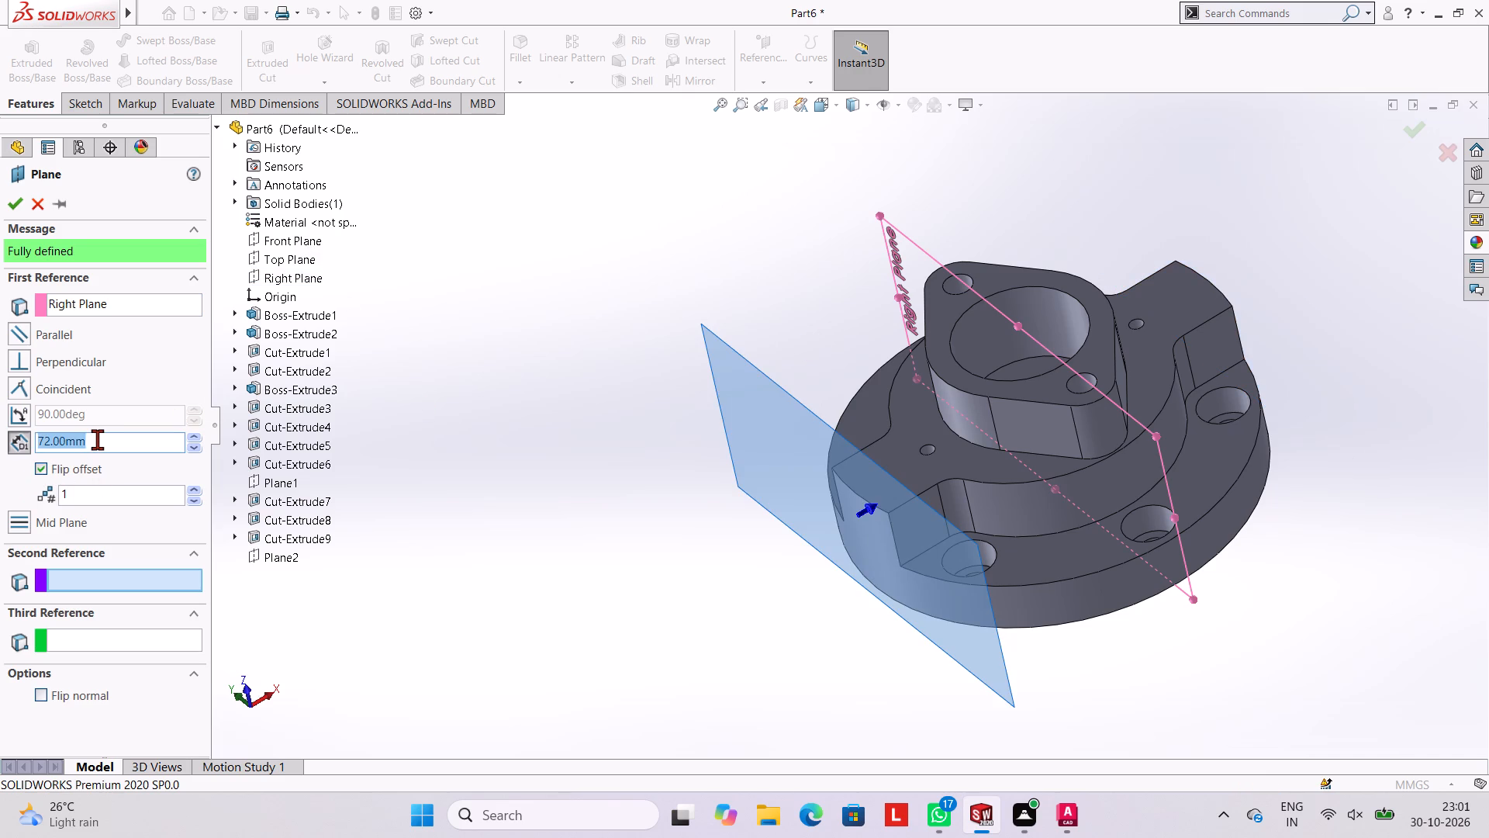
pyautogui.write('71')
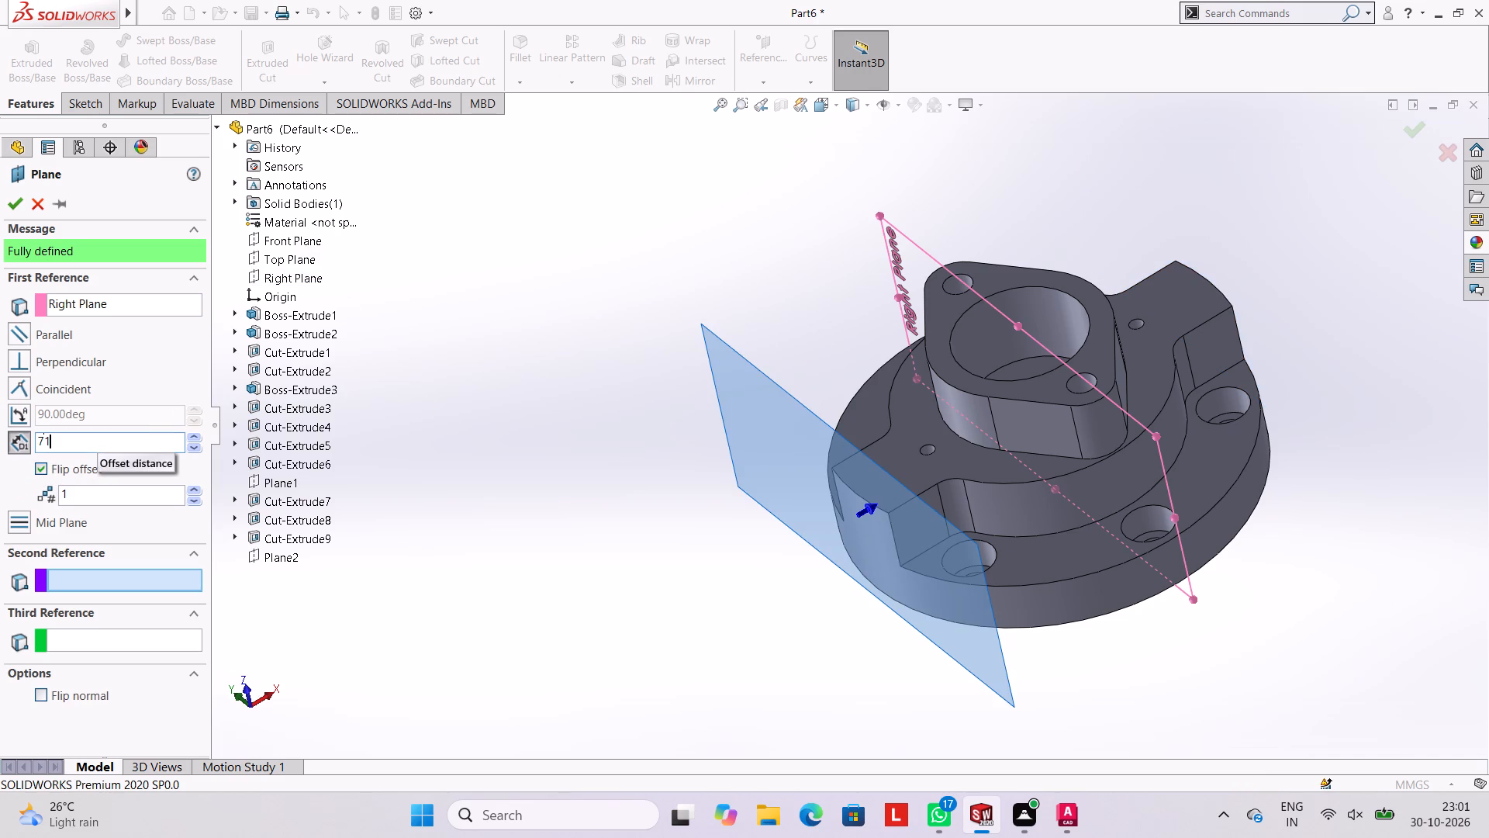
pyautogui.press('Return')
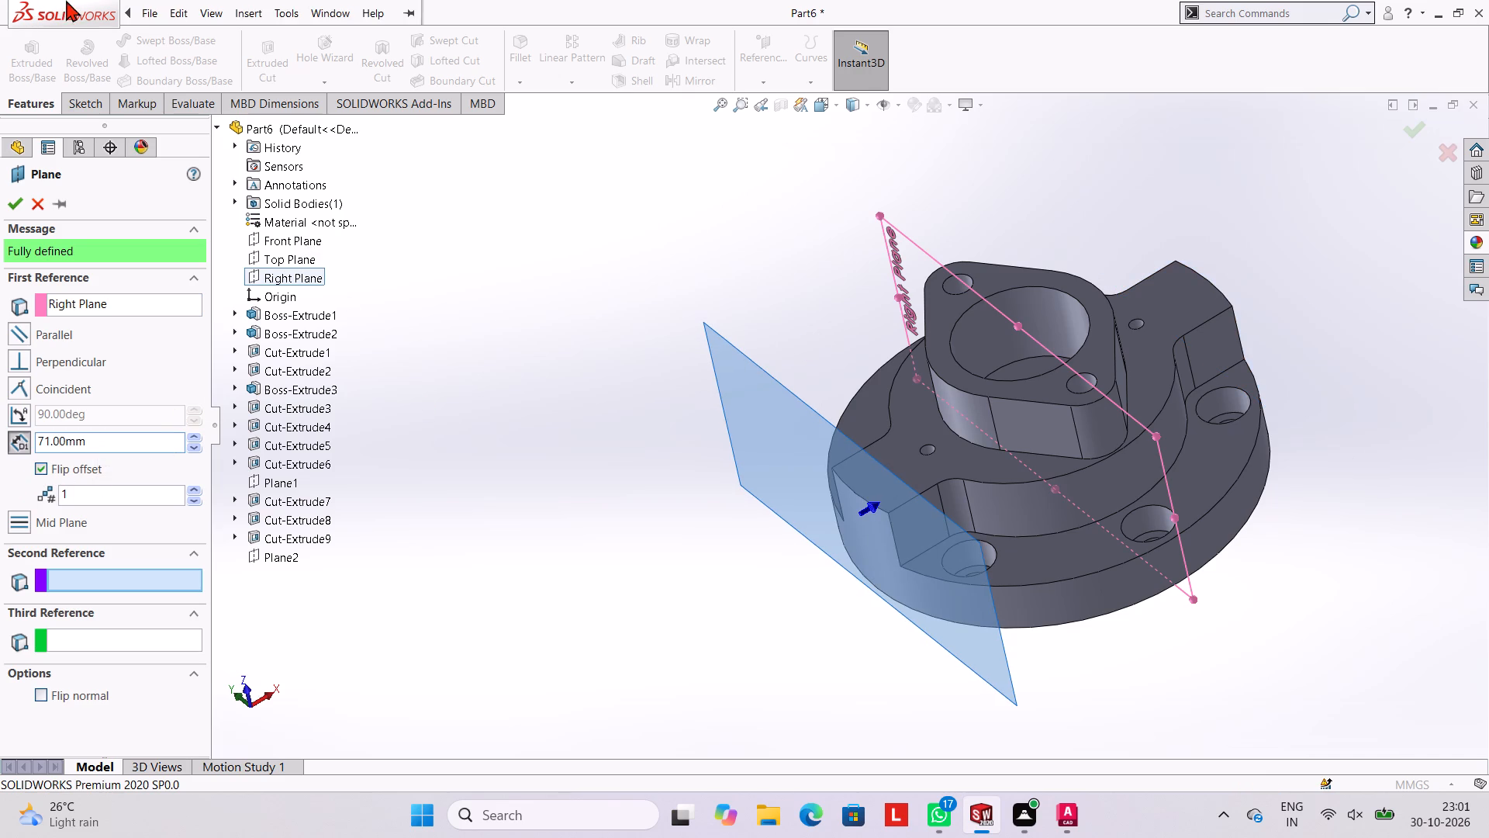
pyautogui.click(12, 194)
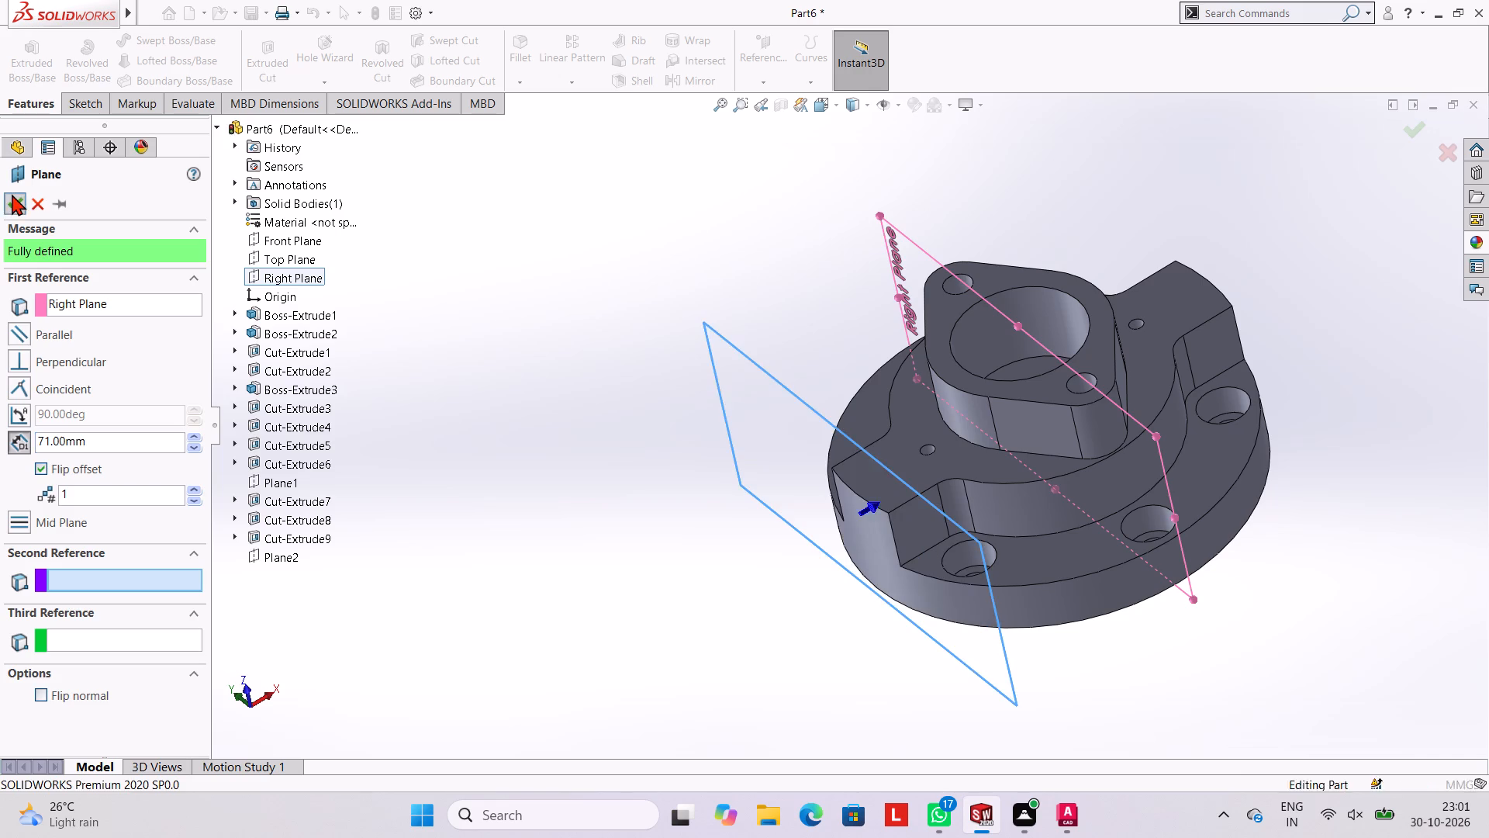
pyautogui.click(541, 334)
# Start a new sketch on the 71 mm offset plane.
pyautogui.moveTo(917, 338); pyautogui.dragTo(860, 261, button='middle')
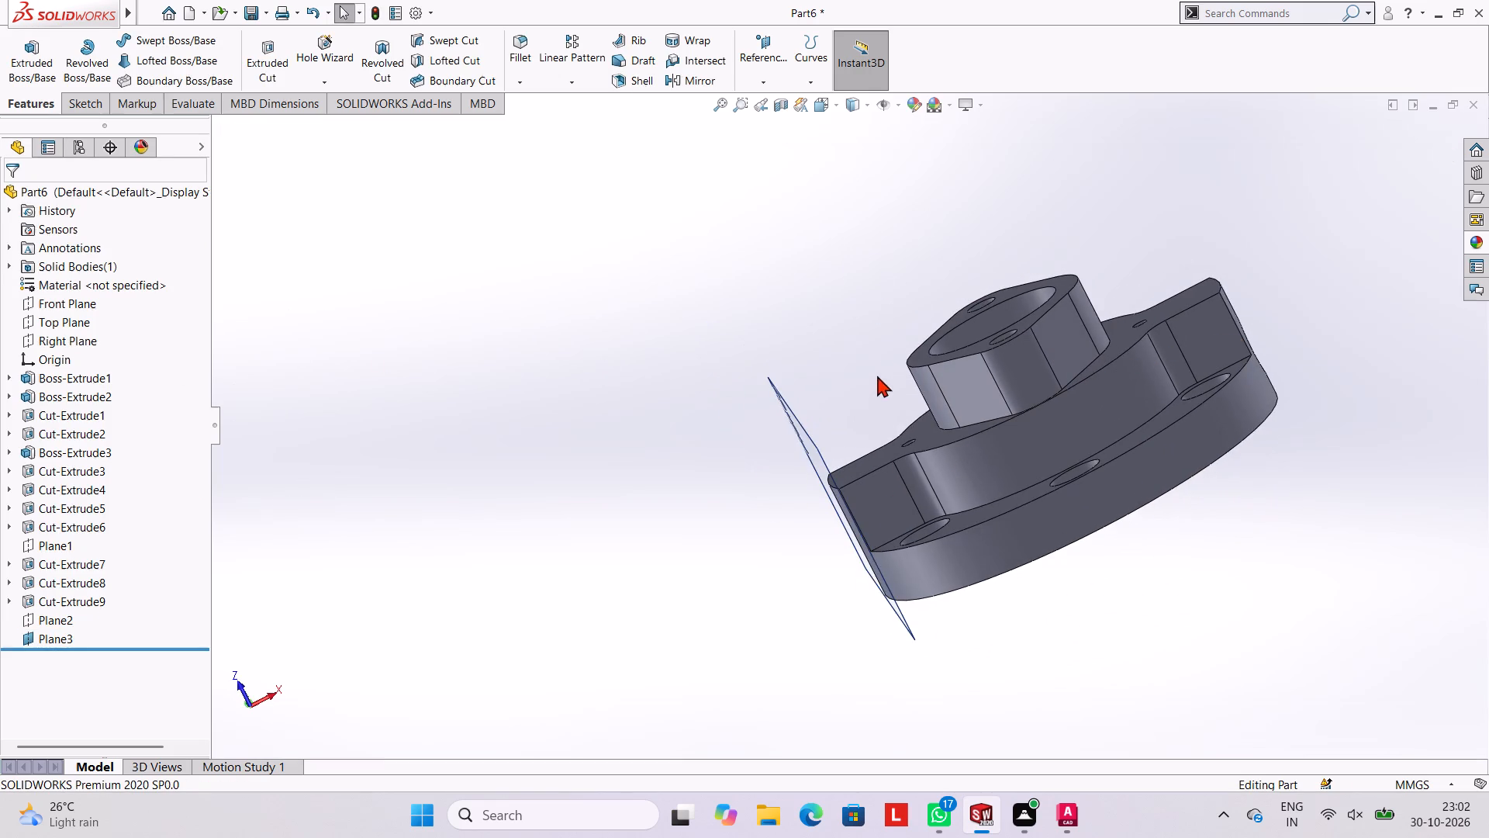
pyautogui.moveTo(883, 377); pyautogui.dragTo(907, 381, button='middle')
pyautogui.click(787, 421)
pyautogui.click(855, 375)
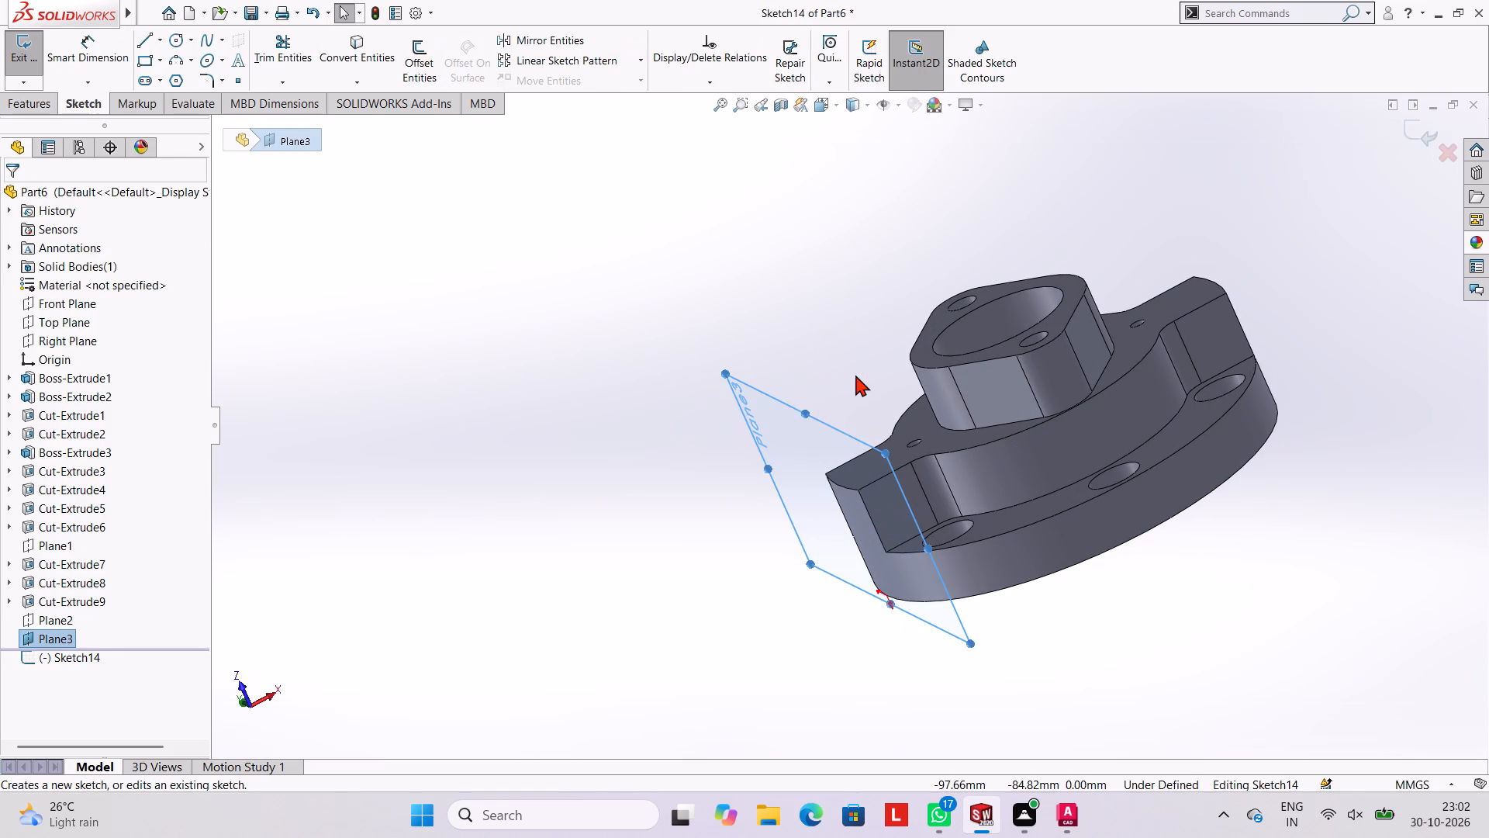
pyautogui.hotkey('ctrl', '8')
pyautogui.hotkey('ctrl', '8')
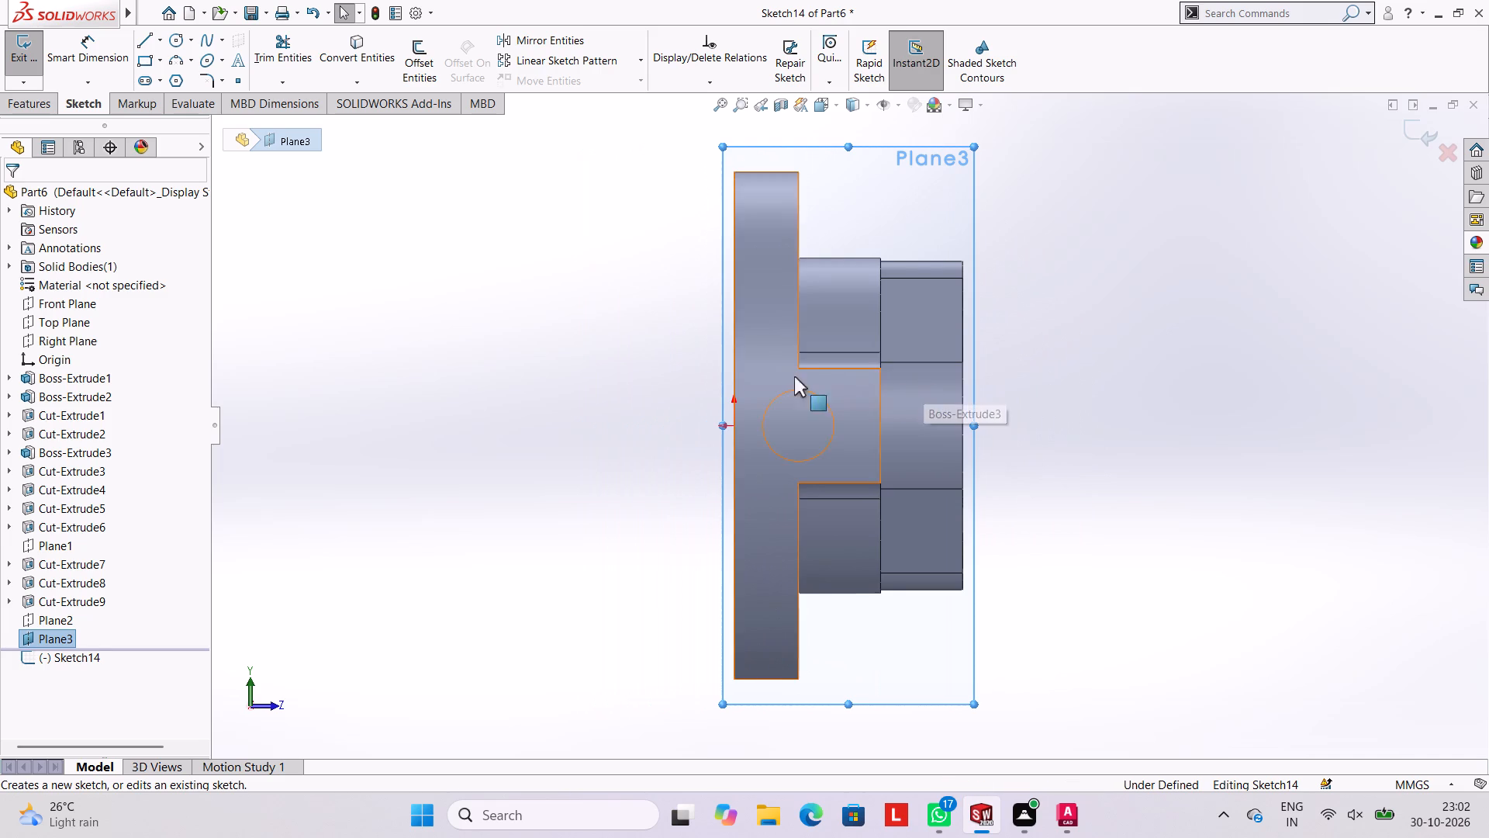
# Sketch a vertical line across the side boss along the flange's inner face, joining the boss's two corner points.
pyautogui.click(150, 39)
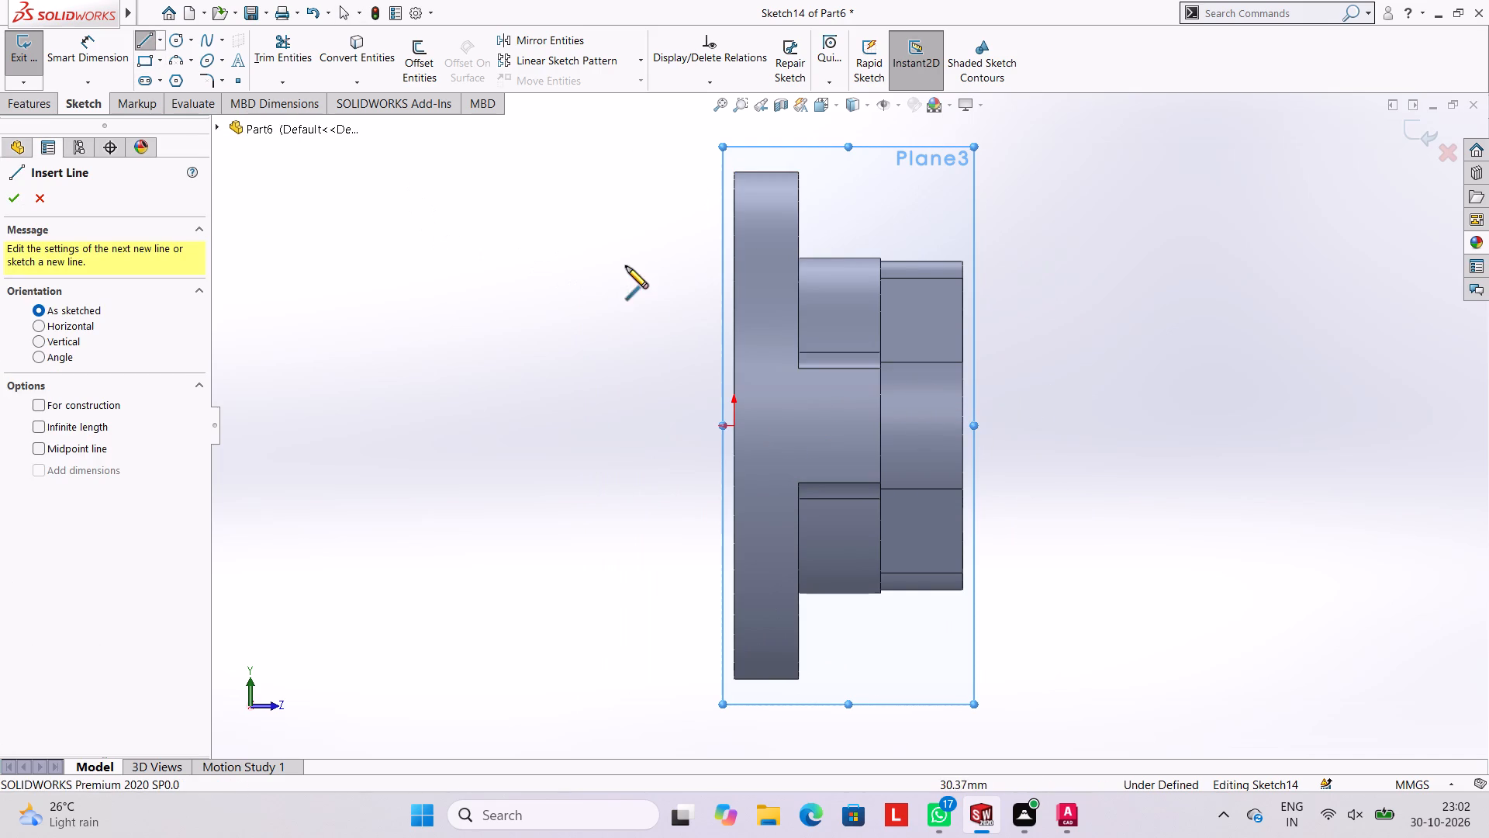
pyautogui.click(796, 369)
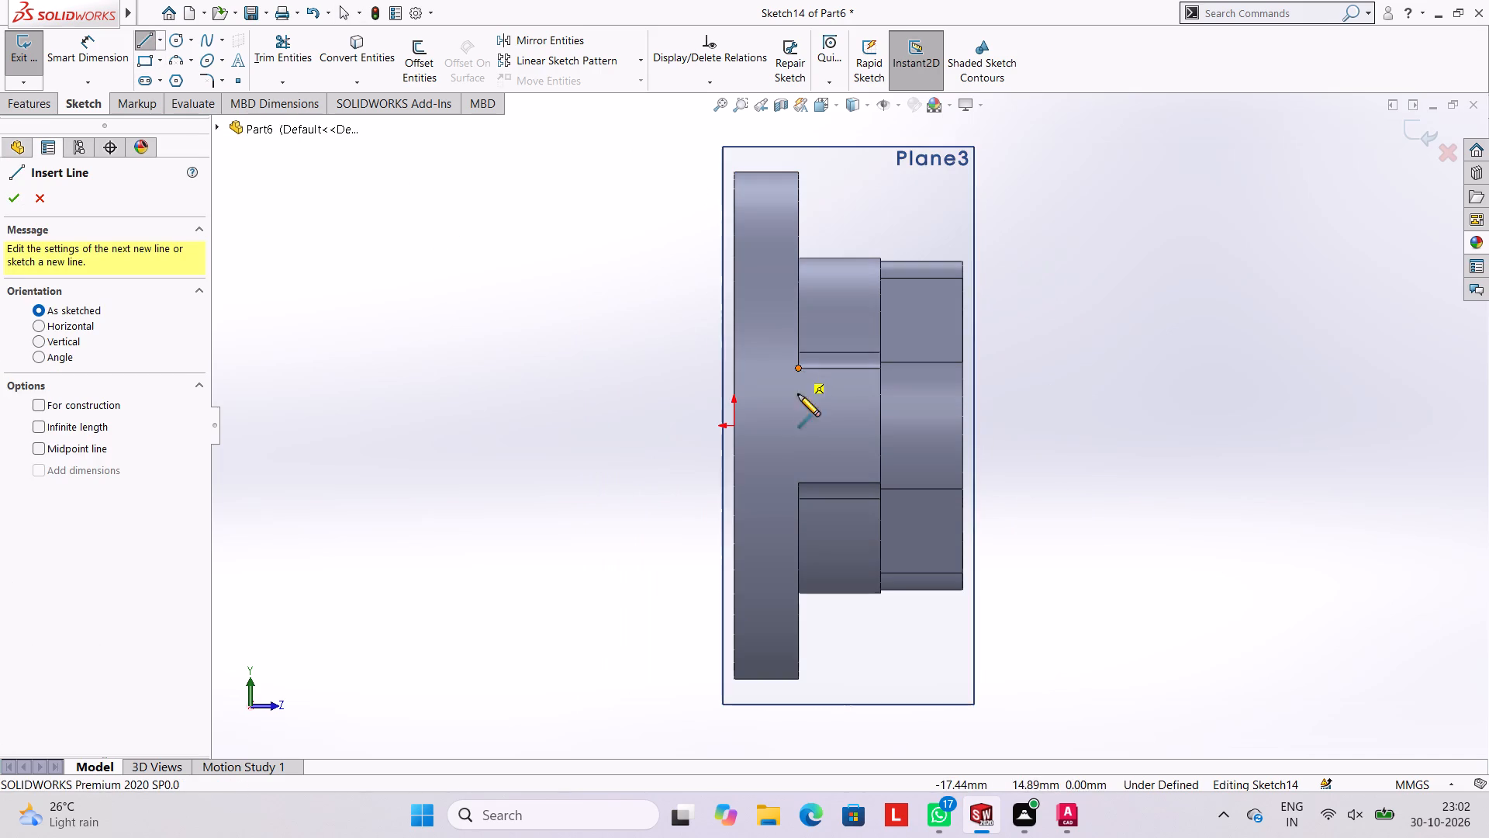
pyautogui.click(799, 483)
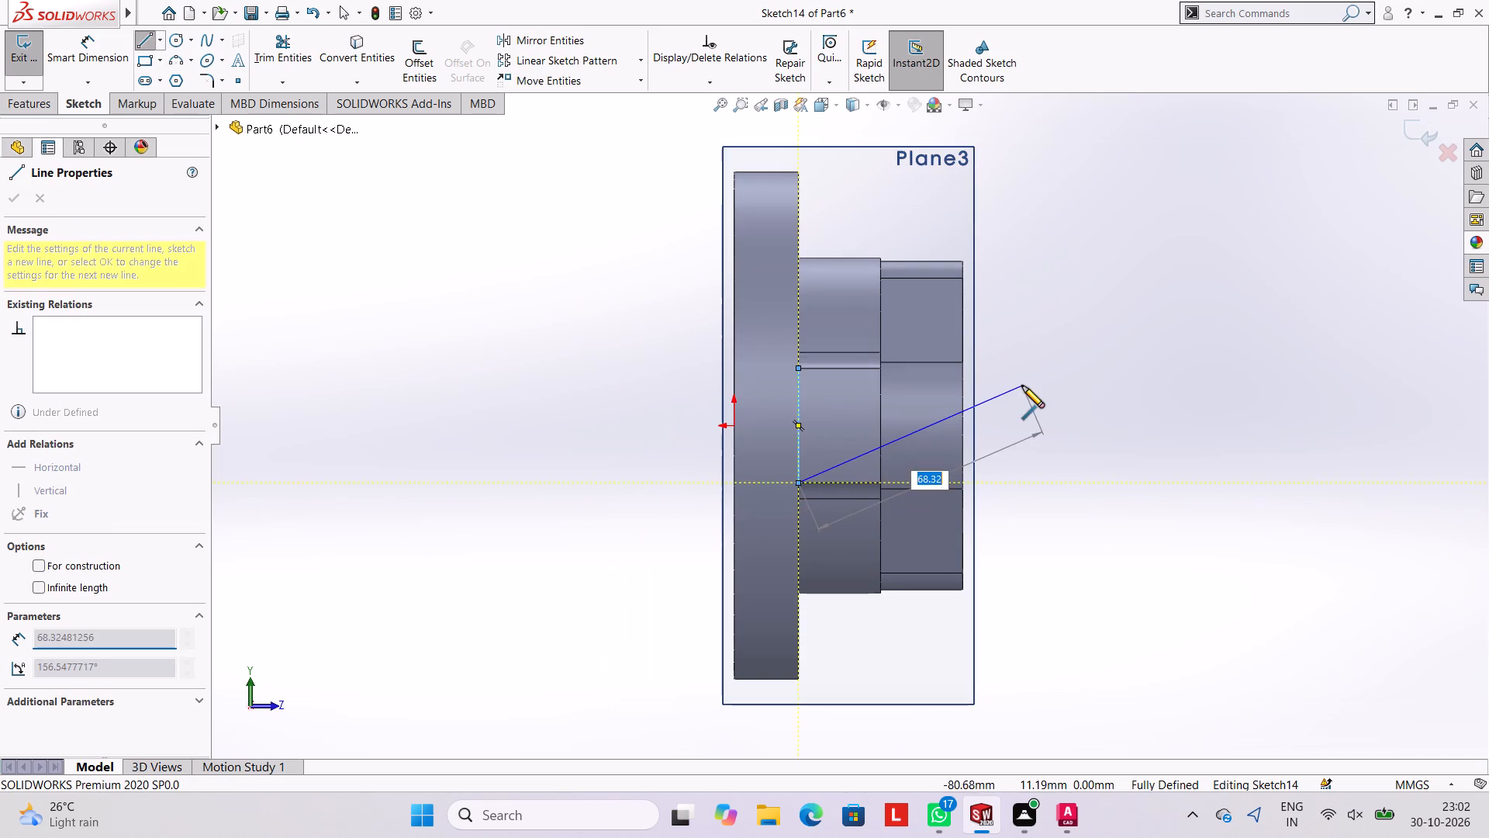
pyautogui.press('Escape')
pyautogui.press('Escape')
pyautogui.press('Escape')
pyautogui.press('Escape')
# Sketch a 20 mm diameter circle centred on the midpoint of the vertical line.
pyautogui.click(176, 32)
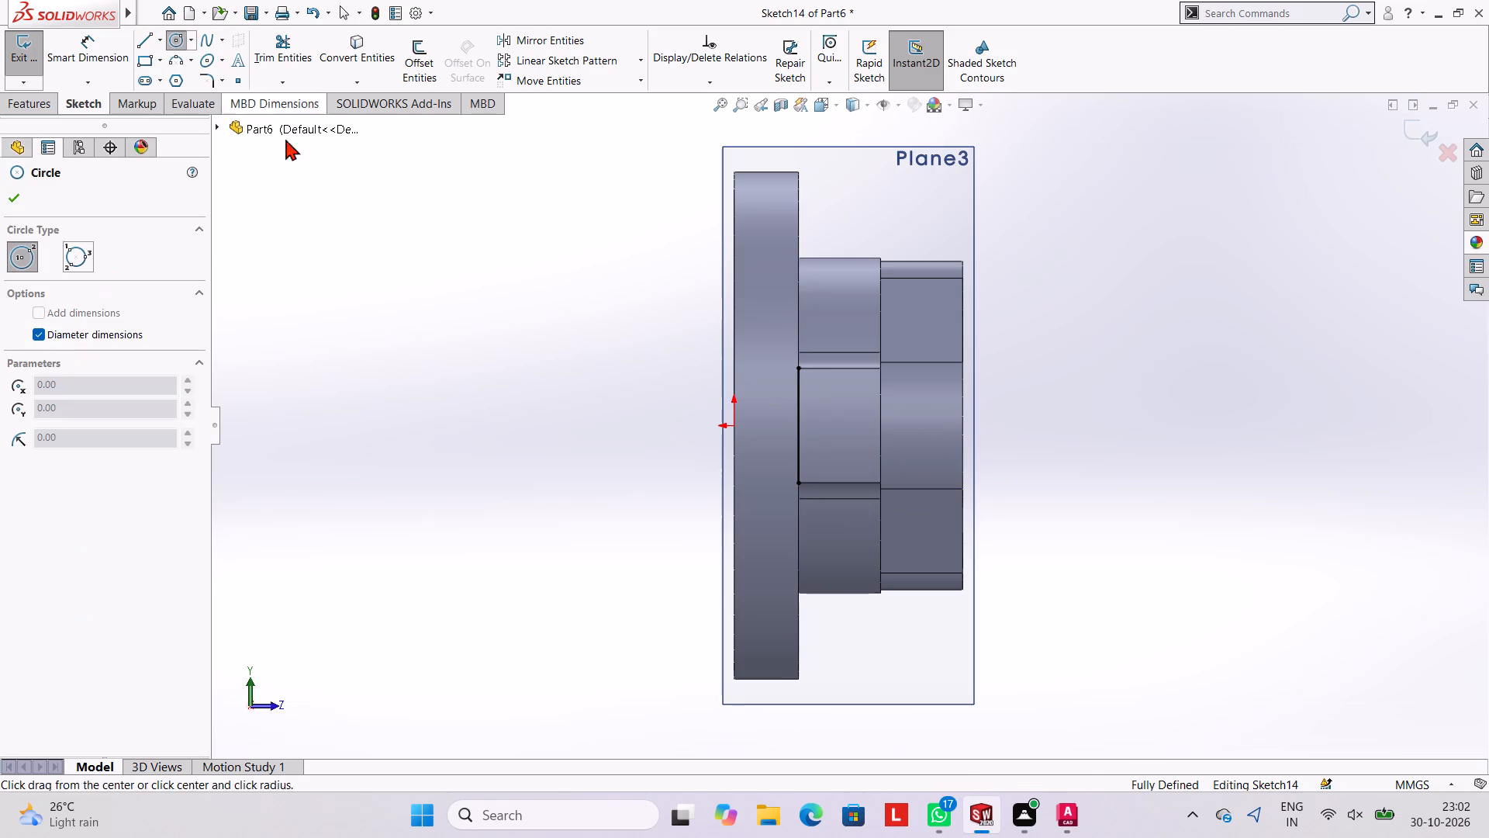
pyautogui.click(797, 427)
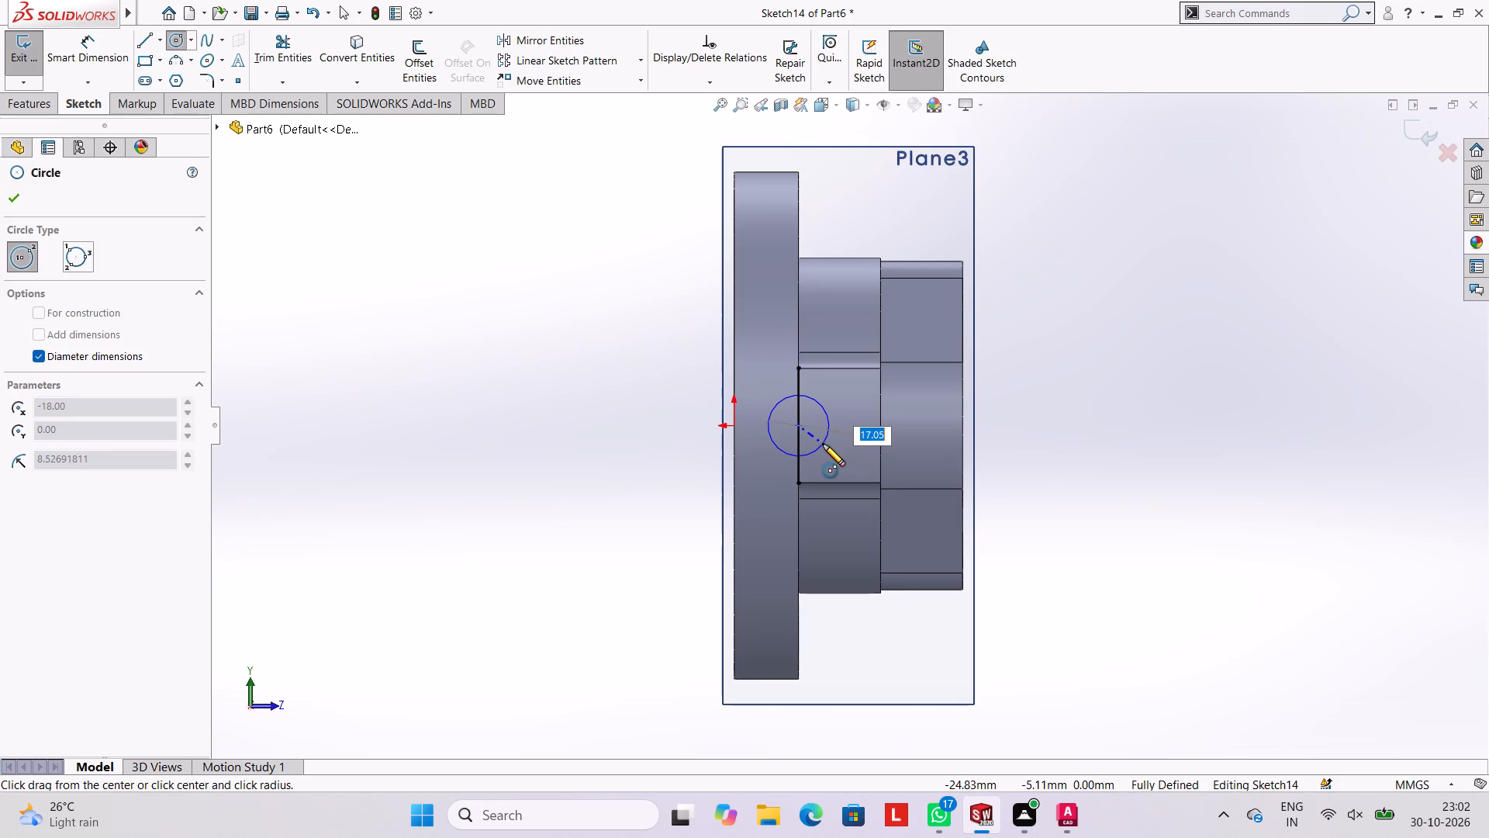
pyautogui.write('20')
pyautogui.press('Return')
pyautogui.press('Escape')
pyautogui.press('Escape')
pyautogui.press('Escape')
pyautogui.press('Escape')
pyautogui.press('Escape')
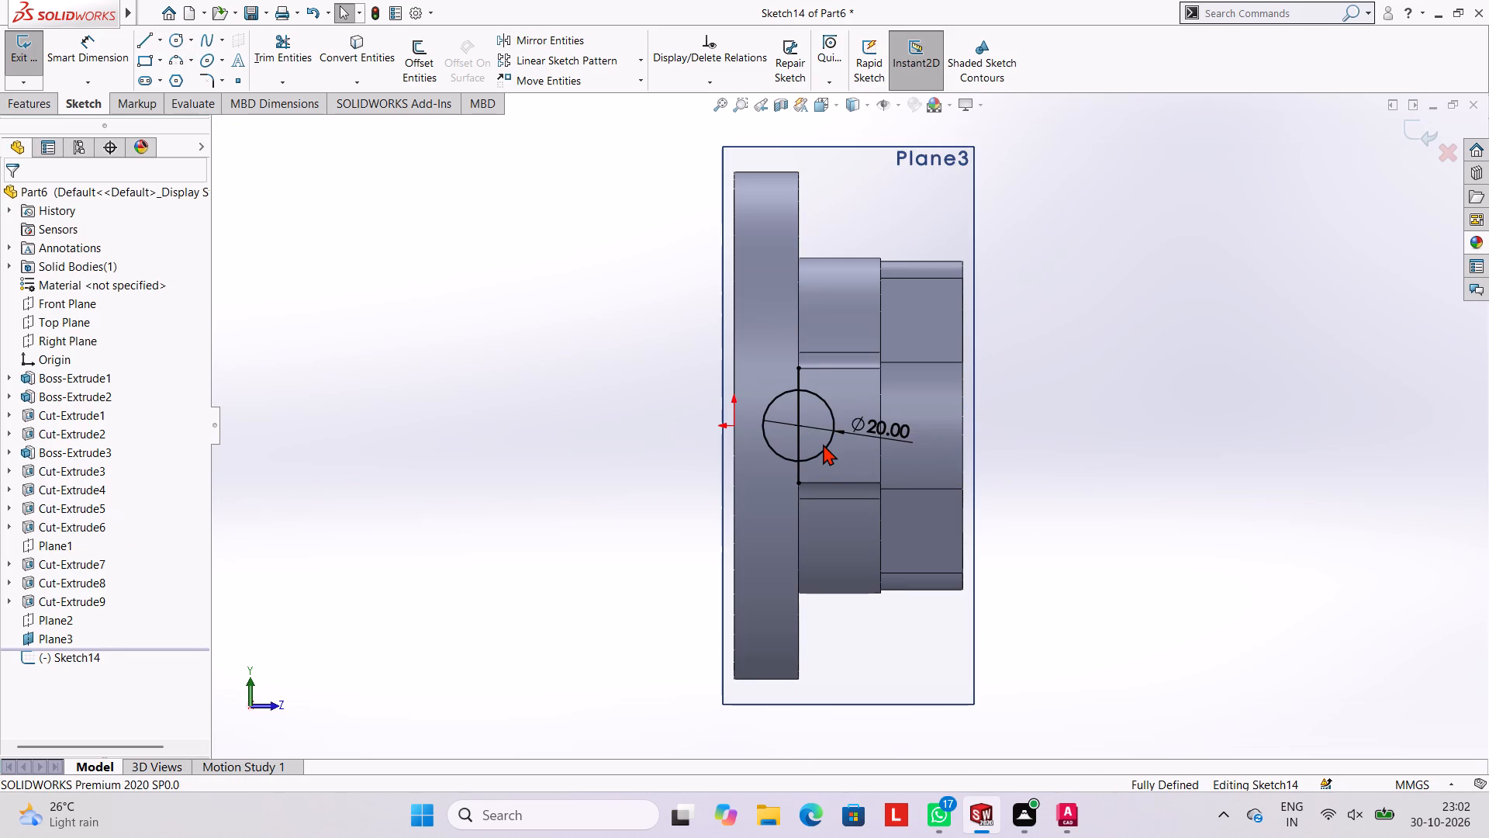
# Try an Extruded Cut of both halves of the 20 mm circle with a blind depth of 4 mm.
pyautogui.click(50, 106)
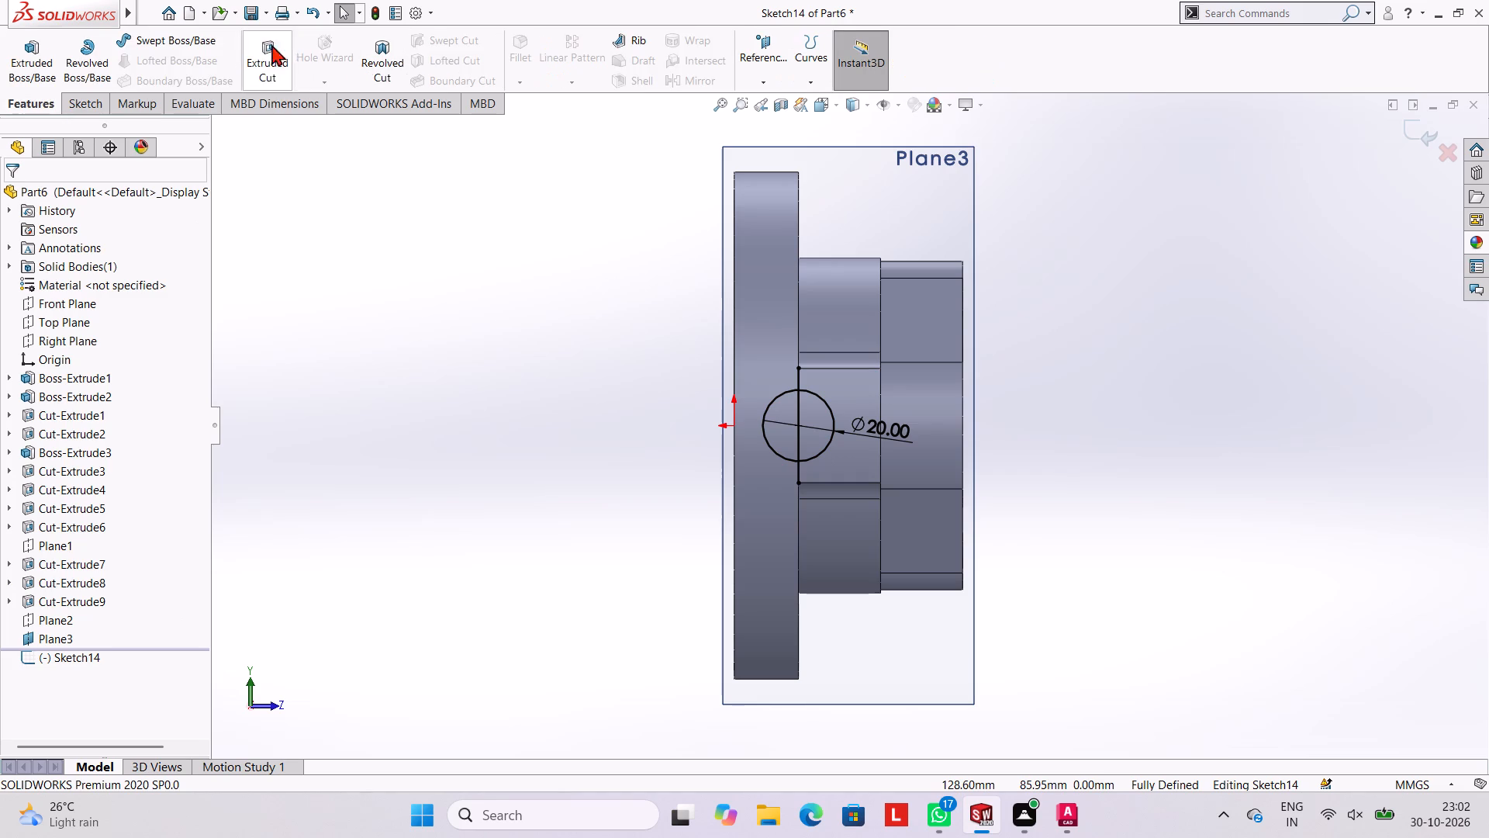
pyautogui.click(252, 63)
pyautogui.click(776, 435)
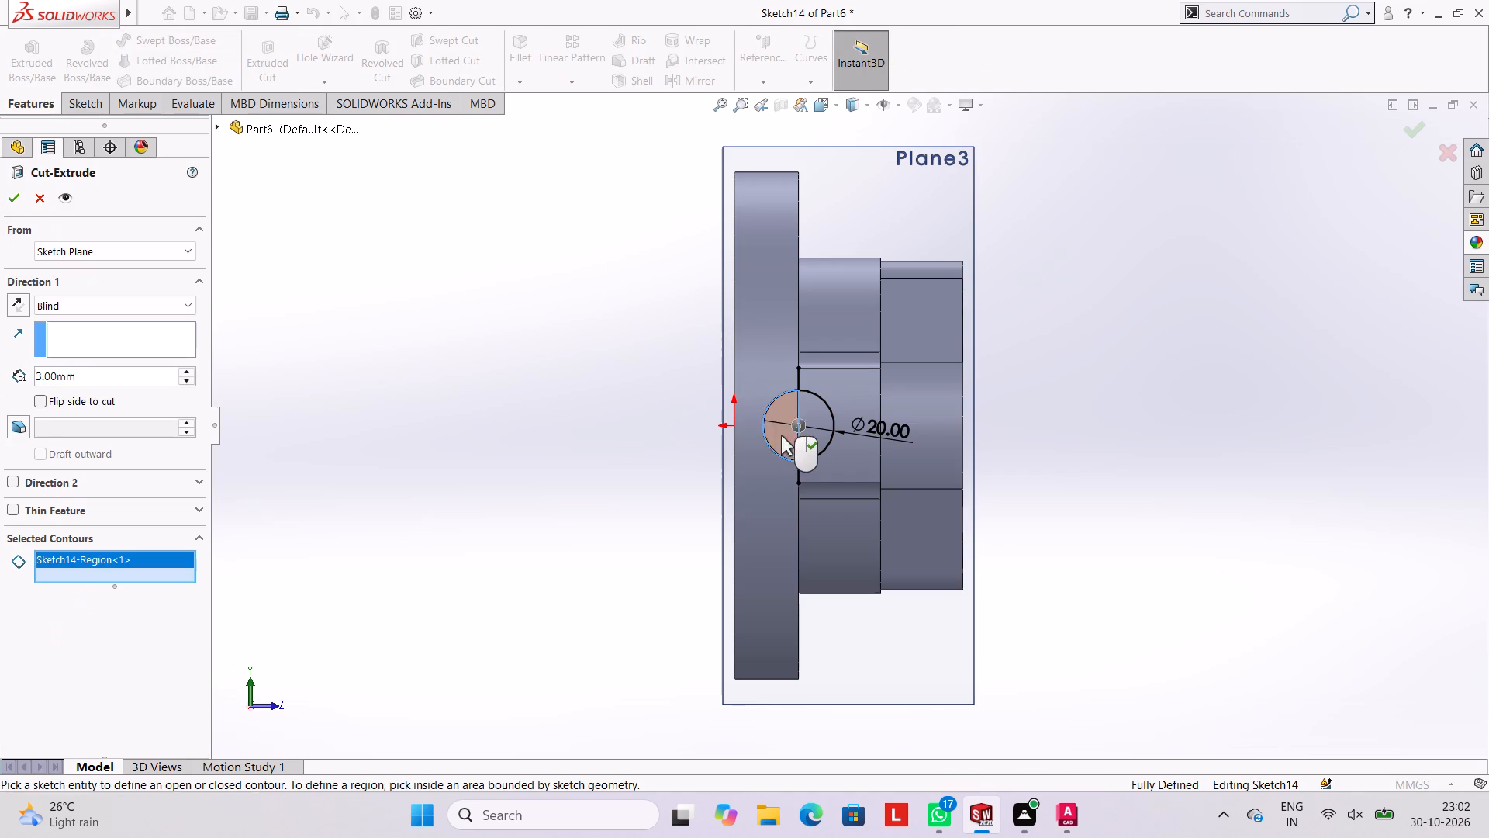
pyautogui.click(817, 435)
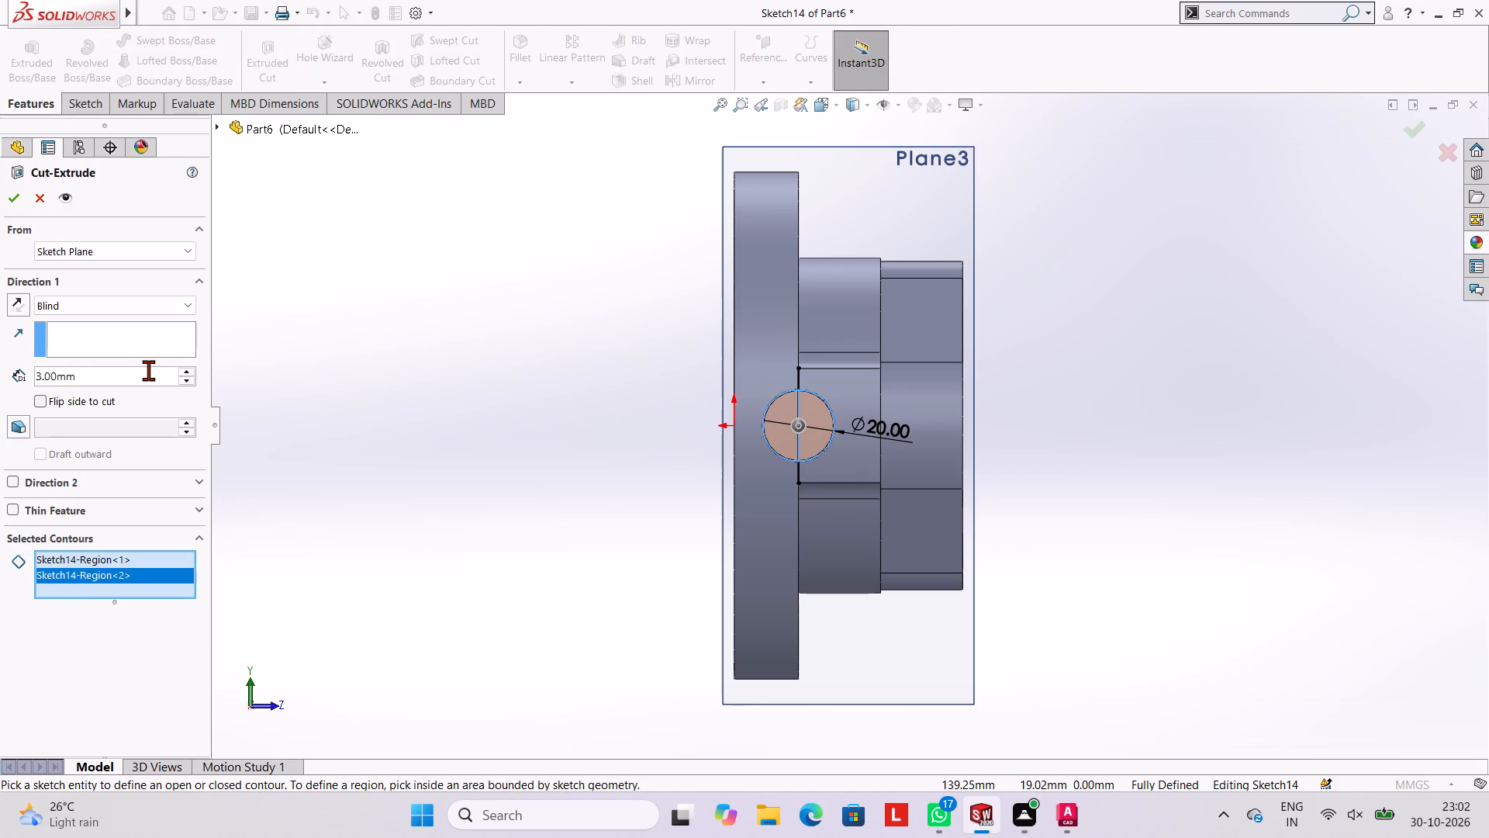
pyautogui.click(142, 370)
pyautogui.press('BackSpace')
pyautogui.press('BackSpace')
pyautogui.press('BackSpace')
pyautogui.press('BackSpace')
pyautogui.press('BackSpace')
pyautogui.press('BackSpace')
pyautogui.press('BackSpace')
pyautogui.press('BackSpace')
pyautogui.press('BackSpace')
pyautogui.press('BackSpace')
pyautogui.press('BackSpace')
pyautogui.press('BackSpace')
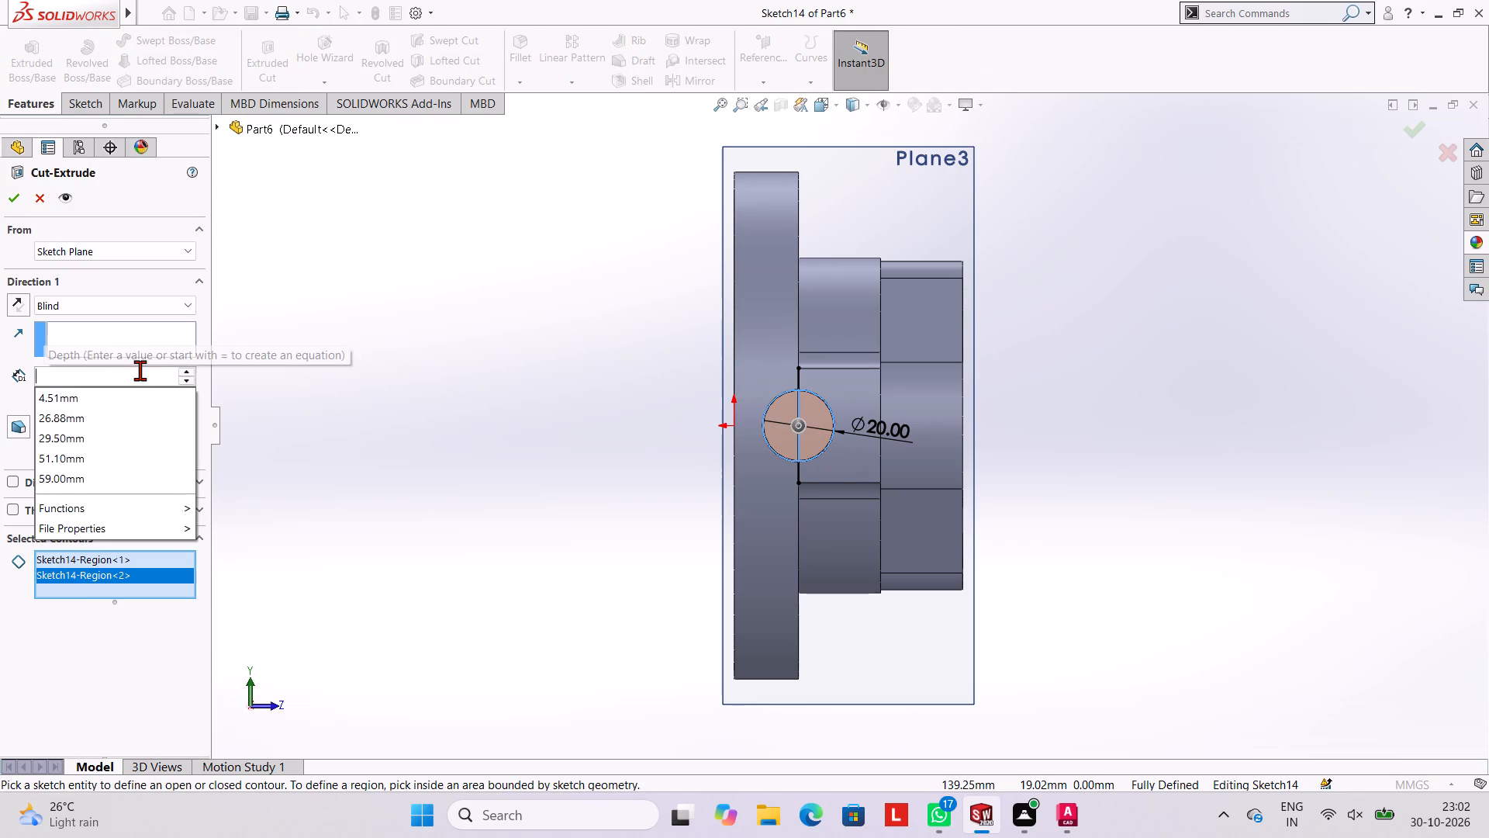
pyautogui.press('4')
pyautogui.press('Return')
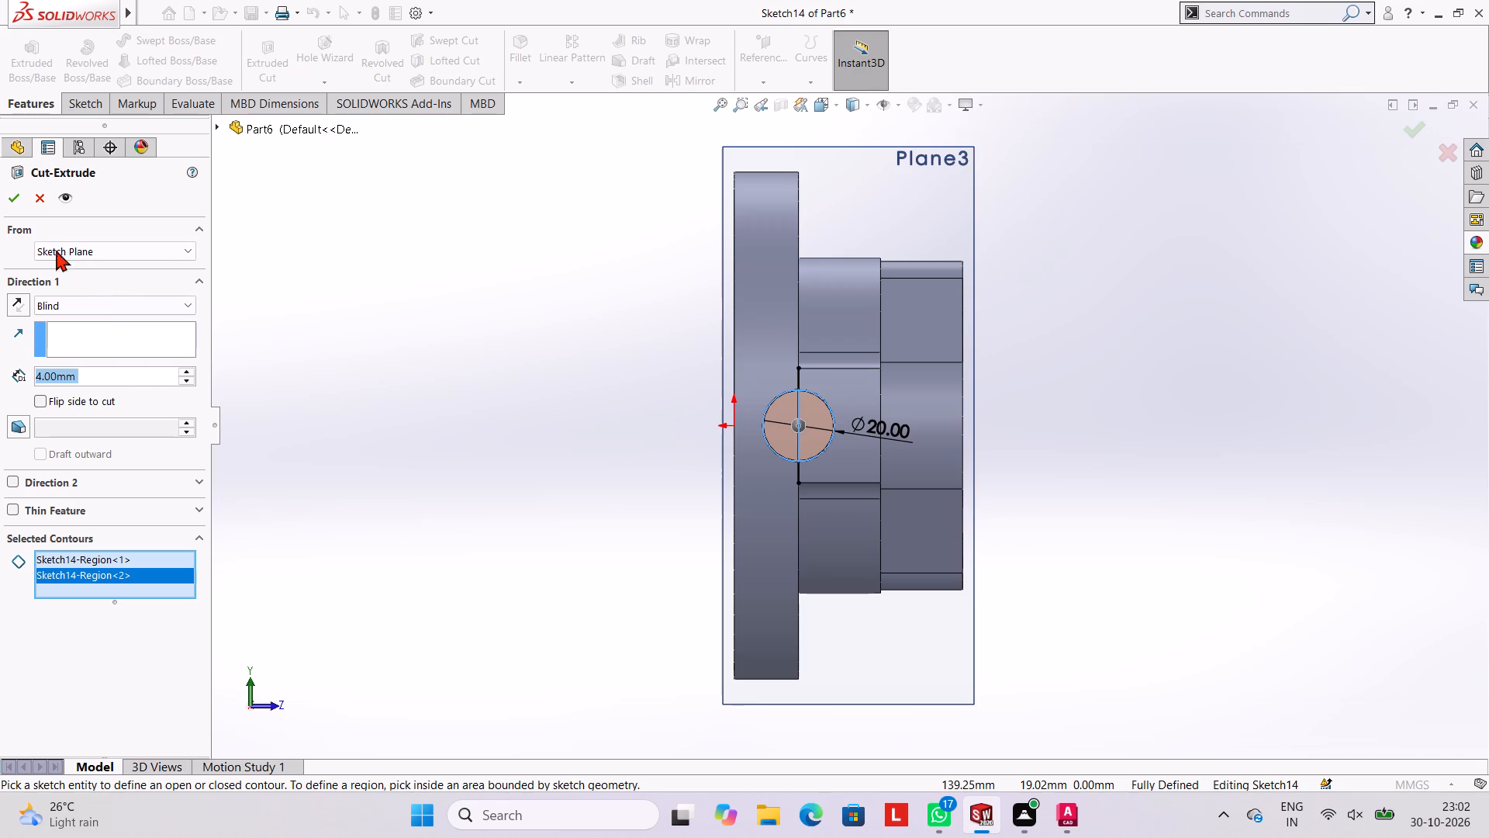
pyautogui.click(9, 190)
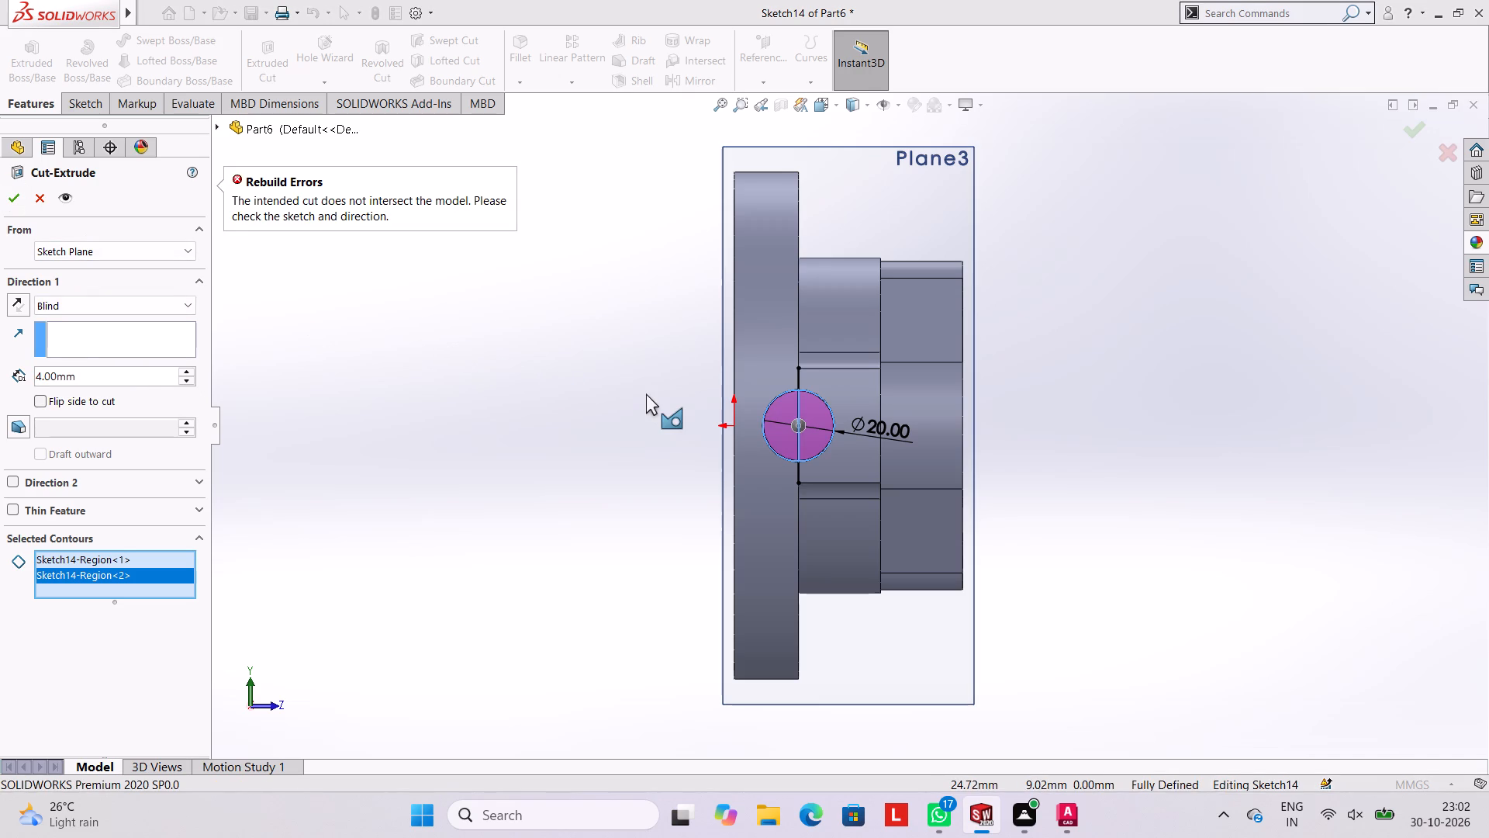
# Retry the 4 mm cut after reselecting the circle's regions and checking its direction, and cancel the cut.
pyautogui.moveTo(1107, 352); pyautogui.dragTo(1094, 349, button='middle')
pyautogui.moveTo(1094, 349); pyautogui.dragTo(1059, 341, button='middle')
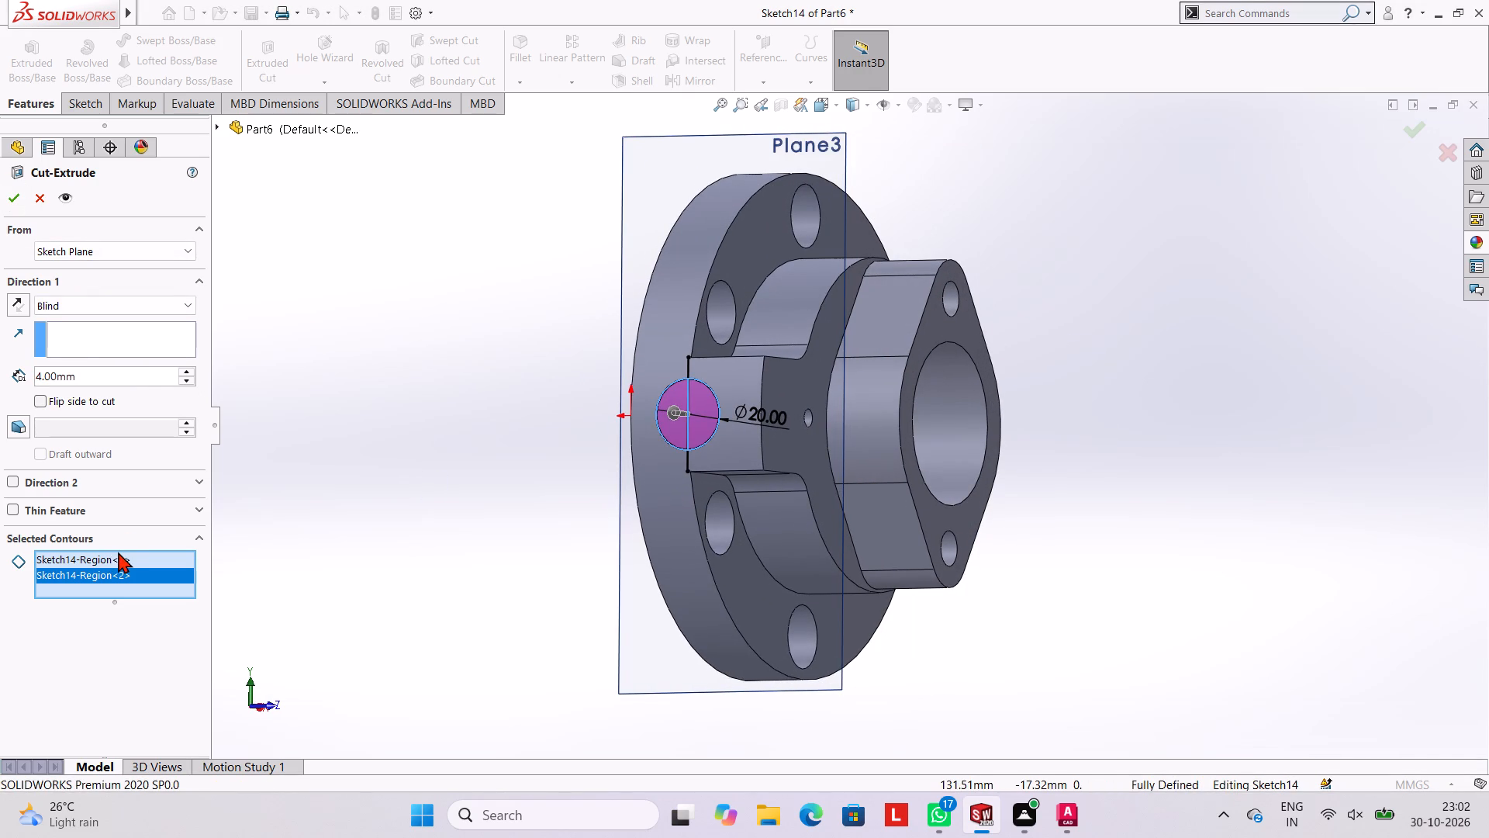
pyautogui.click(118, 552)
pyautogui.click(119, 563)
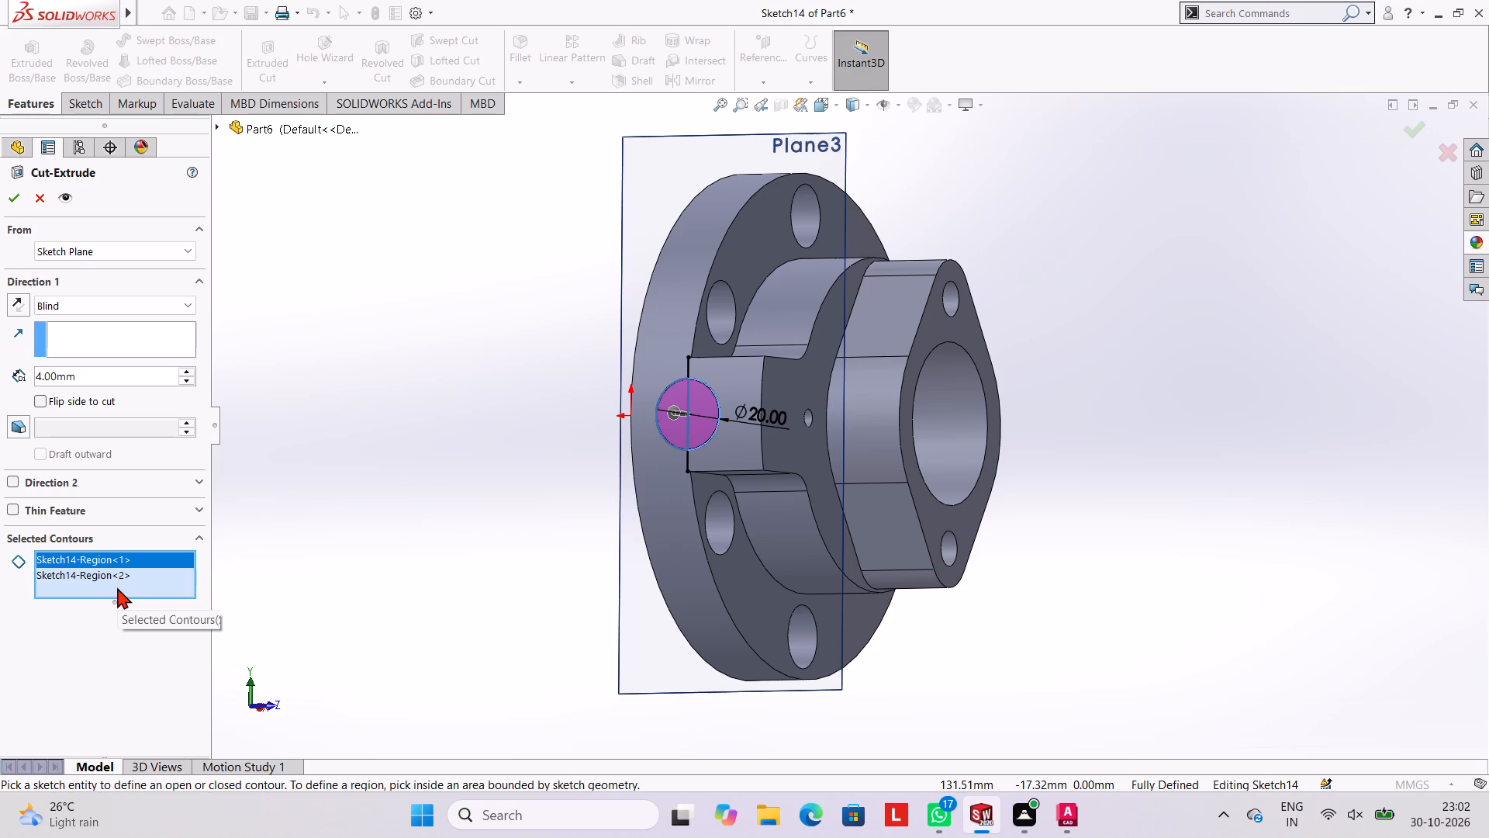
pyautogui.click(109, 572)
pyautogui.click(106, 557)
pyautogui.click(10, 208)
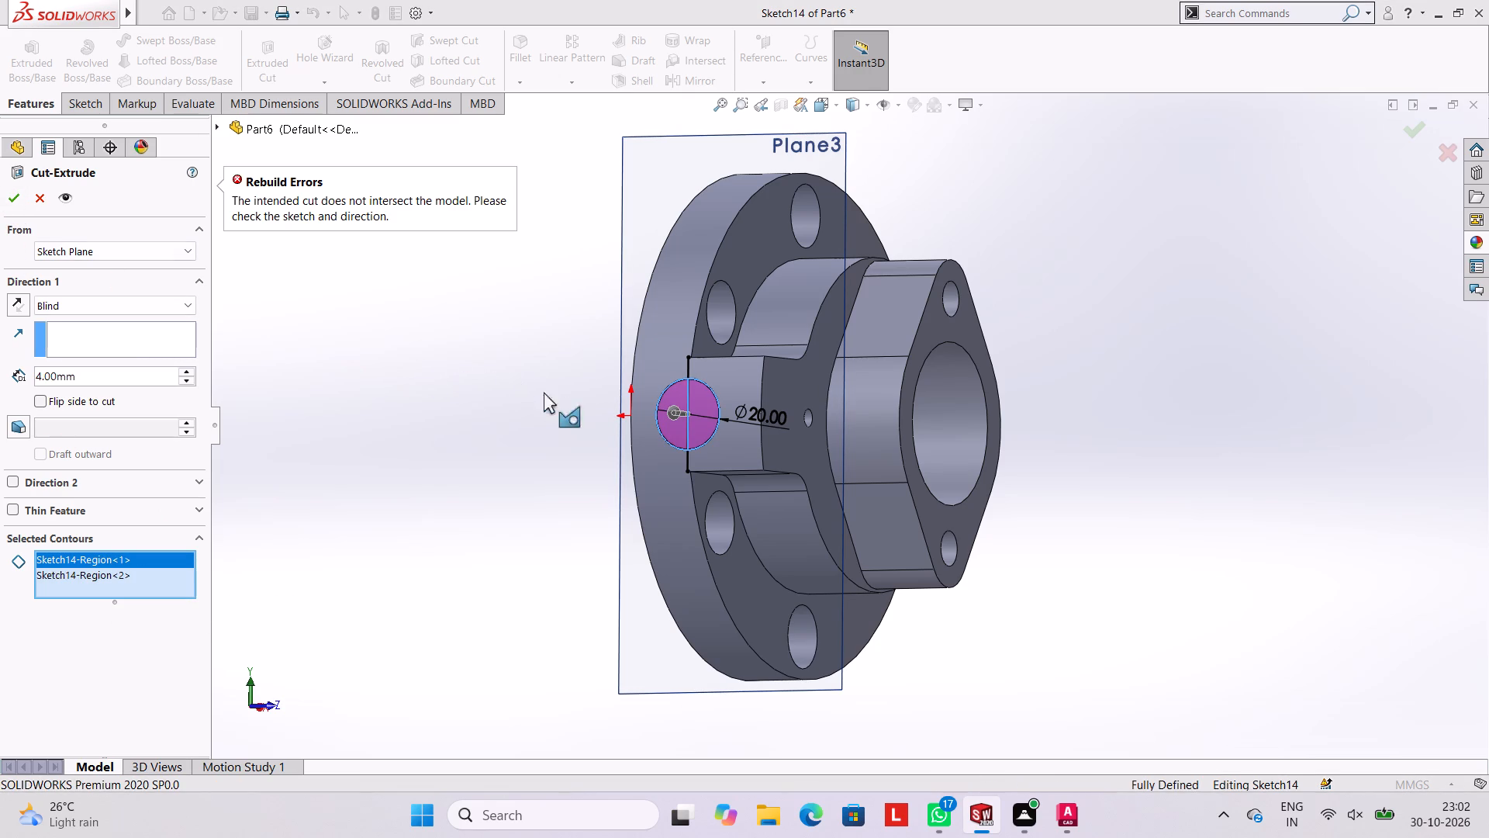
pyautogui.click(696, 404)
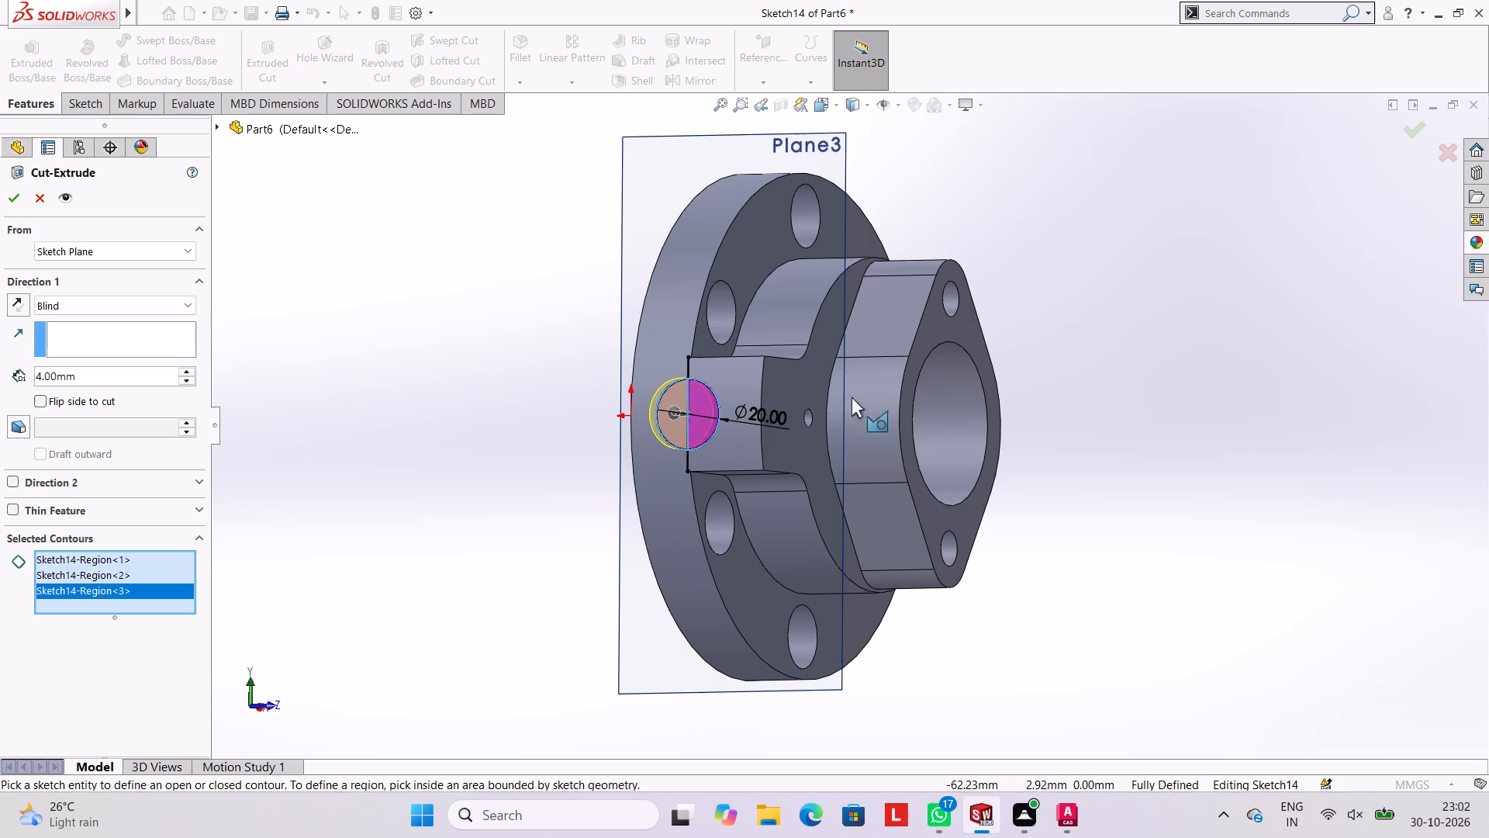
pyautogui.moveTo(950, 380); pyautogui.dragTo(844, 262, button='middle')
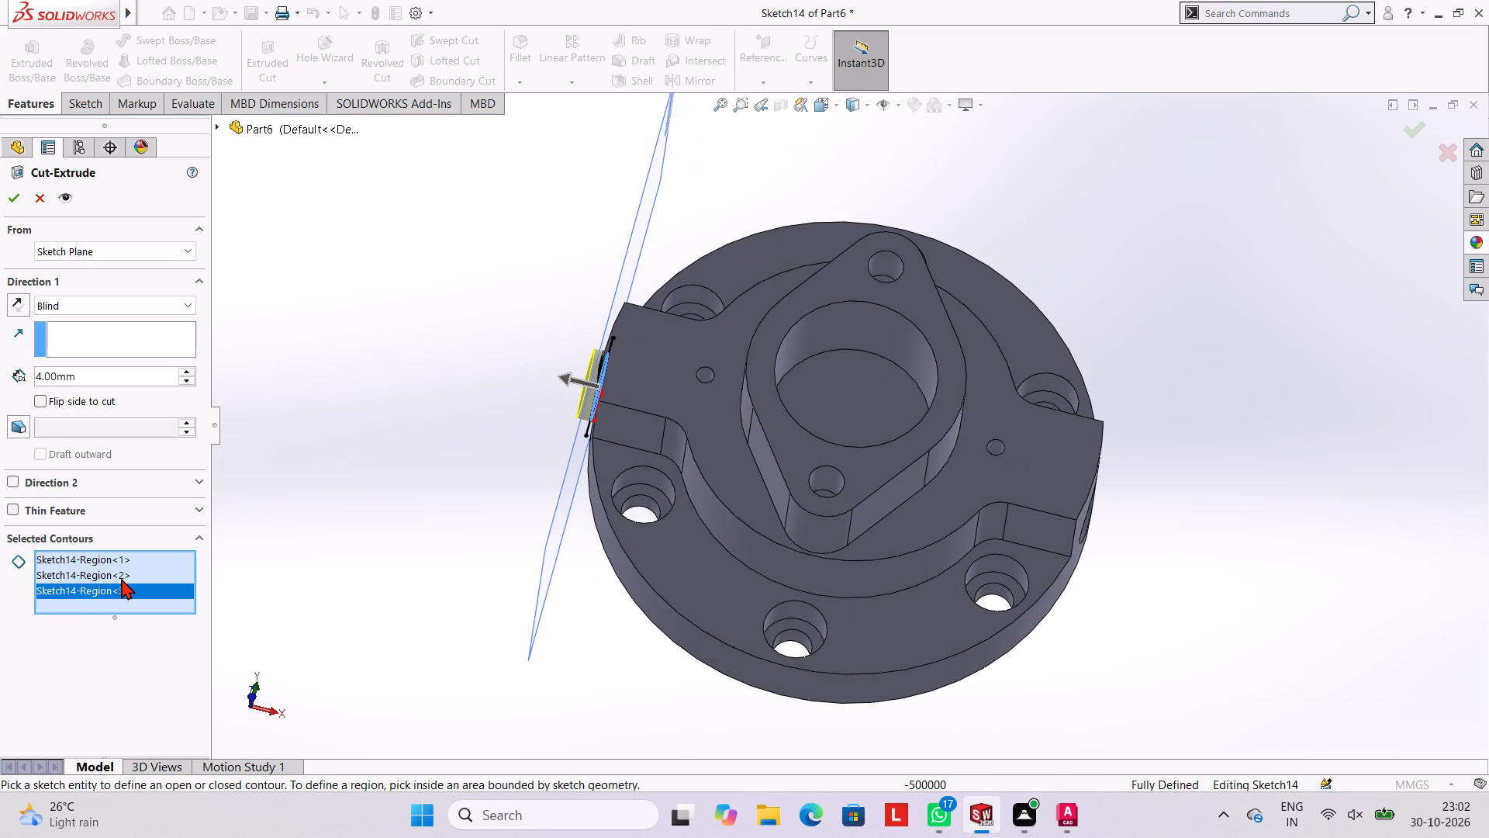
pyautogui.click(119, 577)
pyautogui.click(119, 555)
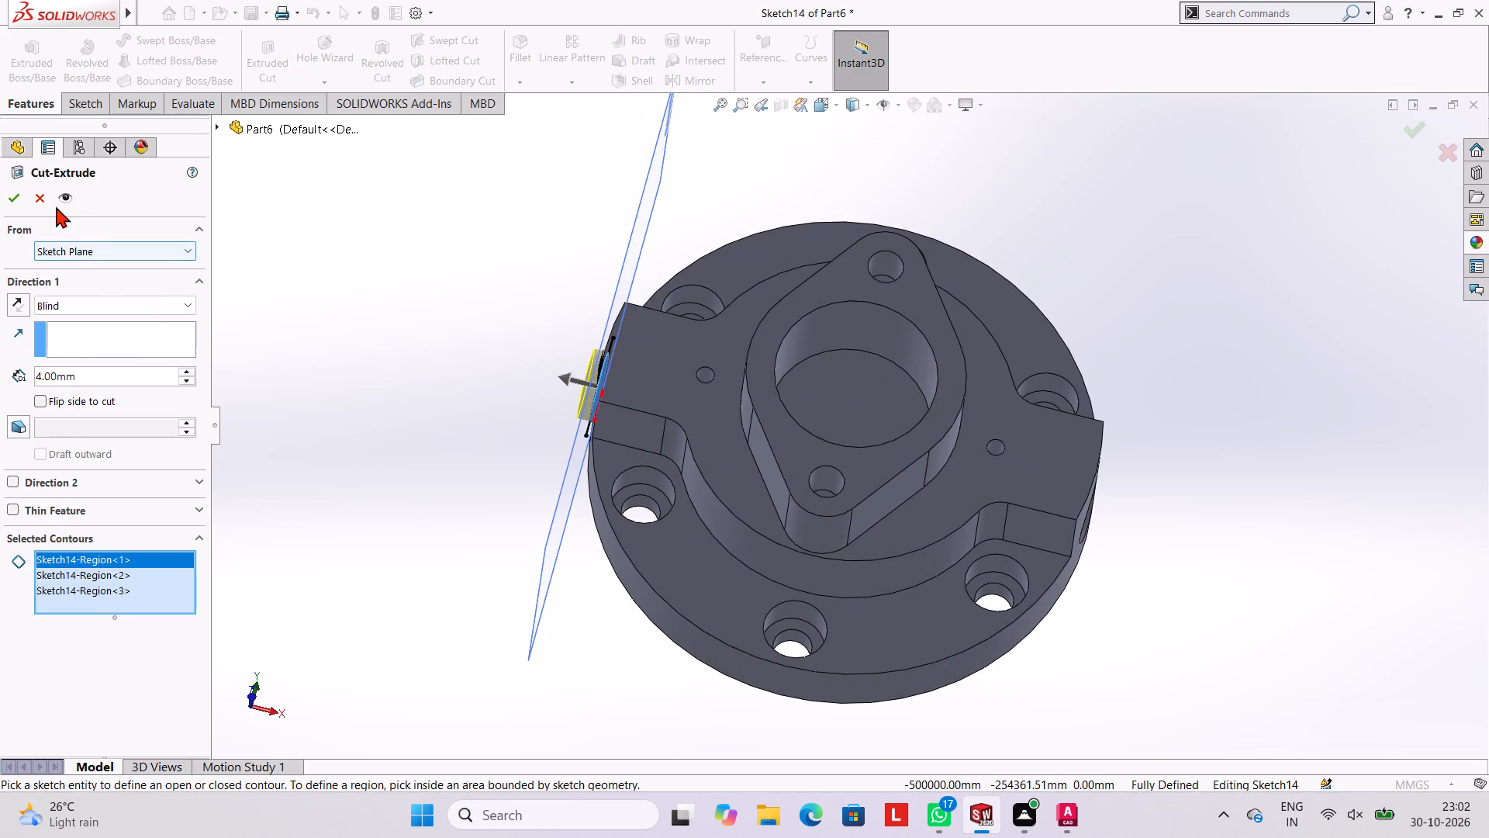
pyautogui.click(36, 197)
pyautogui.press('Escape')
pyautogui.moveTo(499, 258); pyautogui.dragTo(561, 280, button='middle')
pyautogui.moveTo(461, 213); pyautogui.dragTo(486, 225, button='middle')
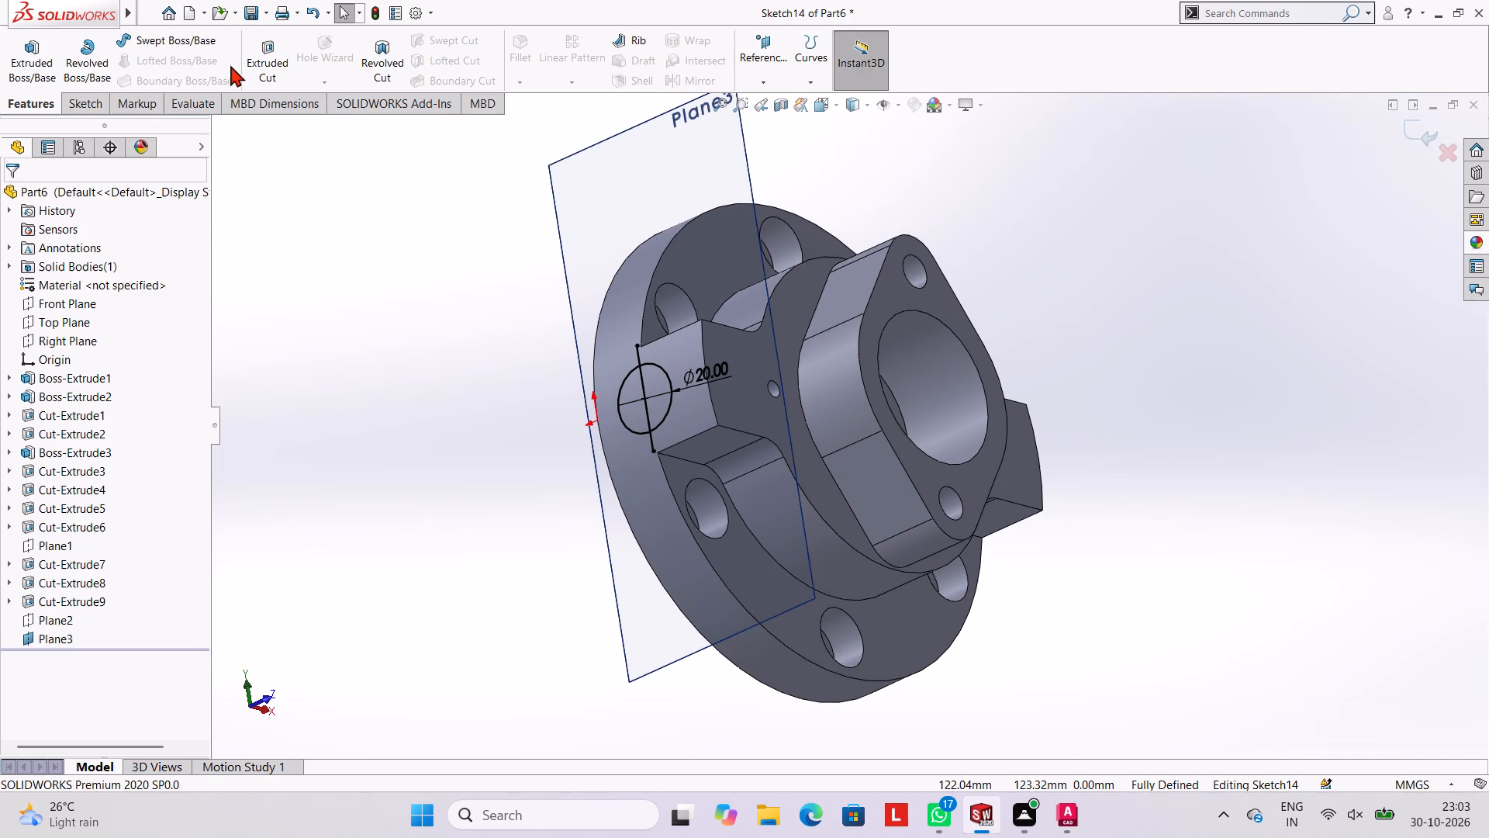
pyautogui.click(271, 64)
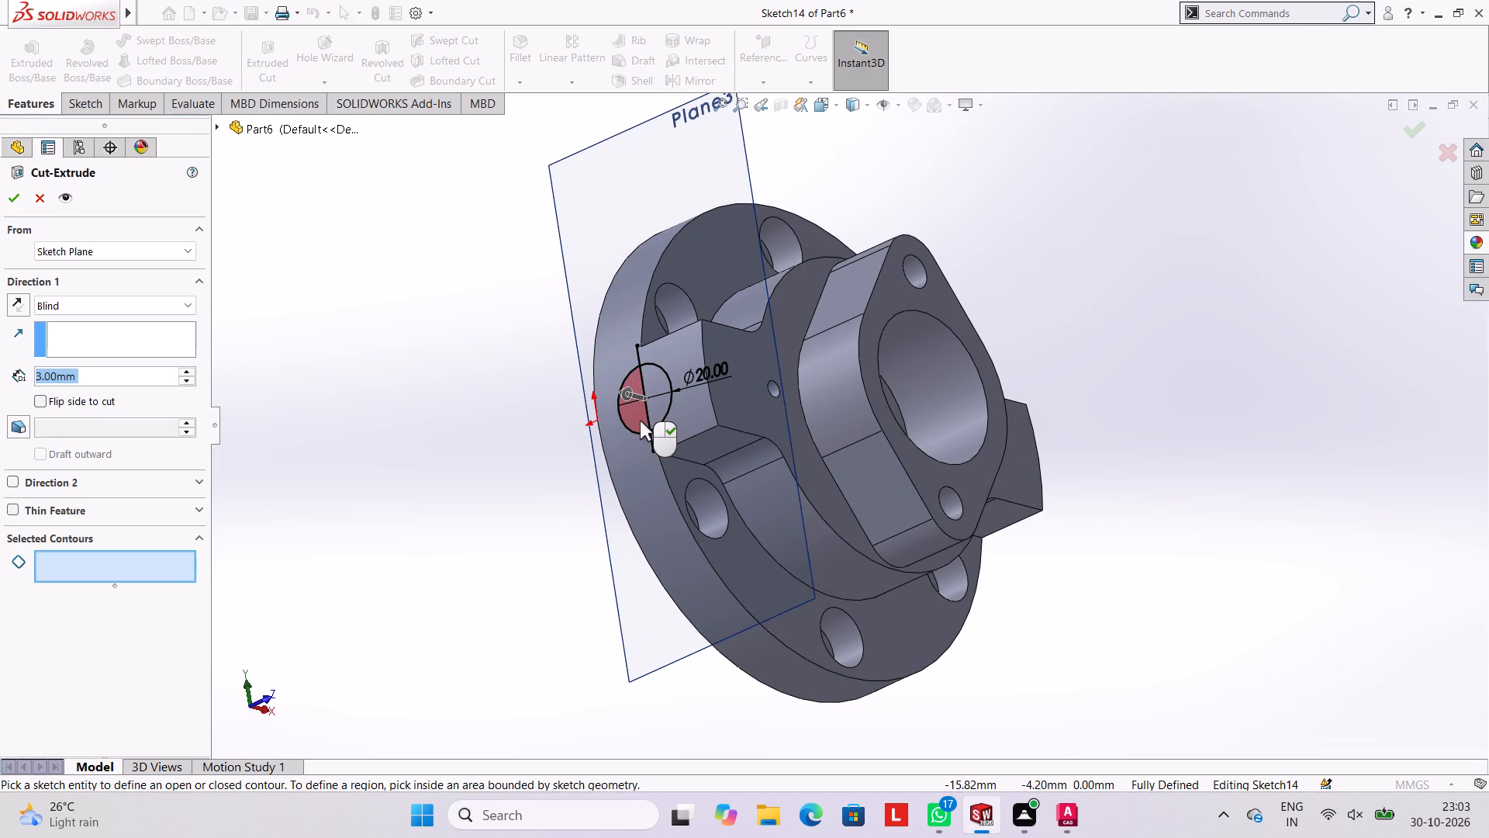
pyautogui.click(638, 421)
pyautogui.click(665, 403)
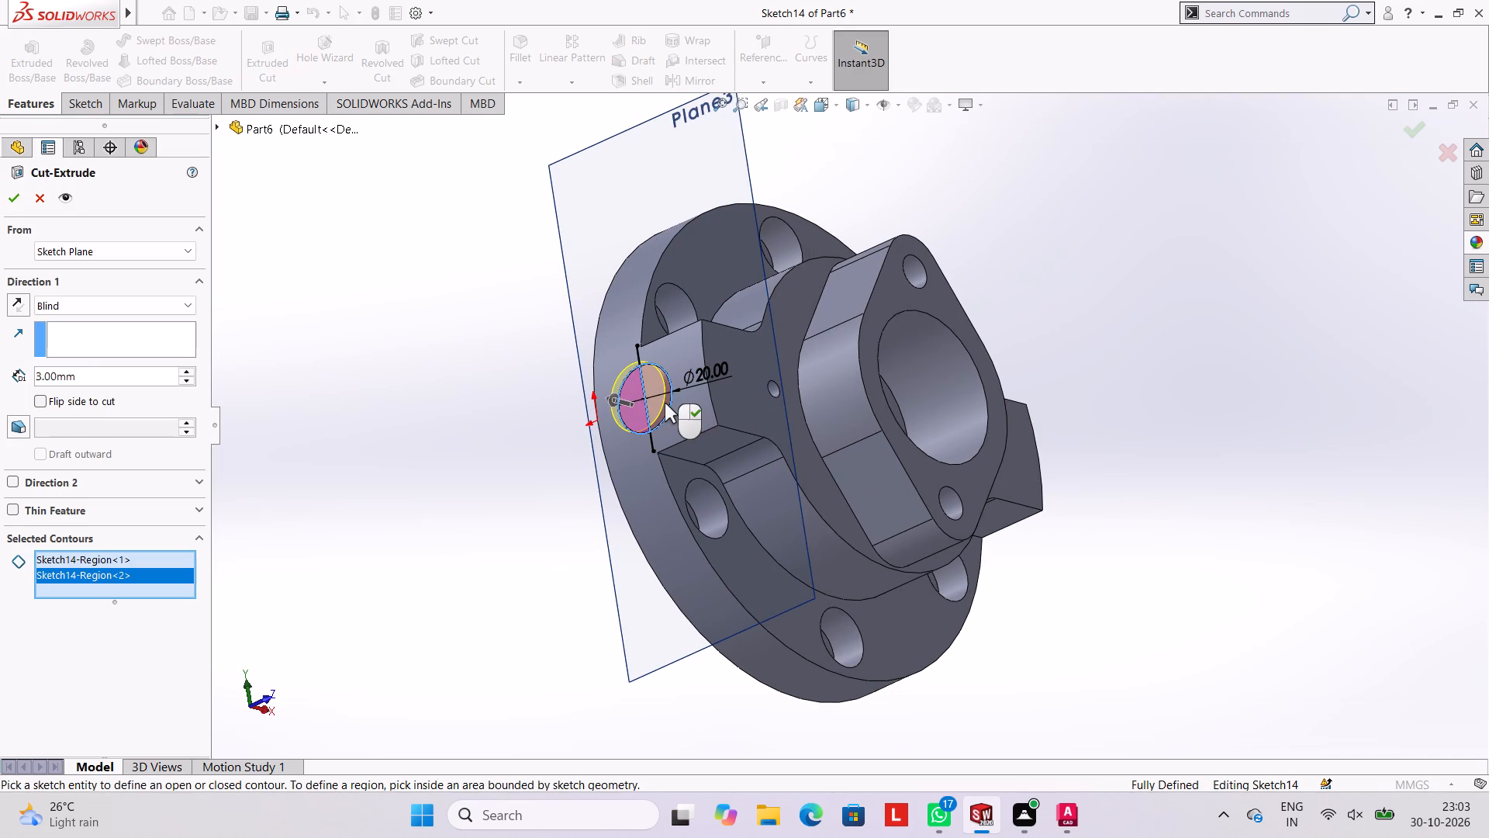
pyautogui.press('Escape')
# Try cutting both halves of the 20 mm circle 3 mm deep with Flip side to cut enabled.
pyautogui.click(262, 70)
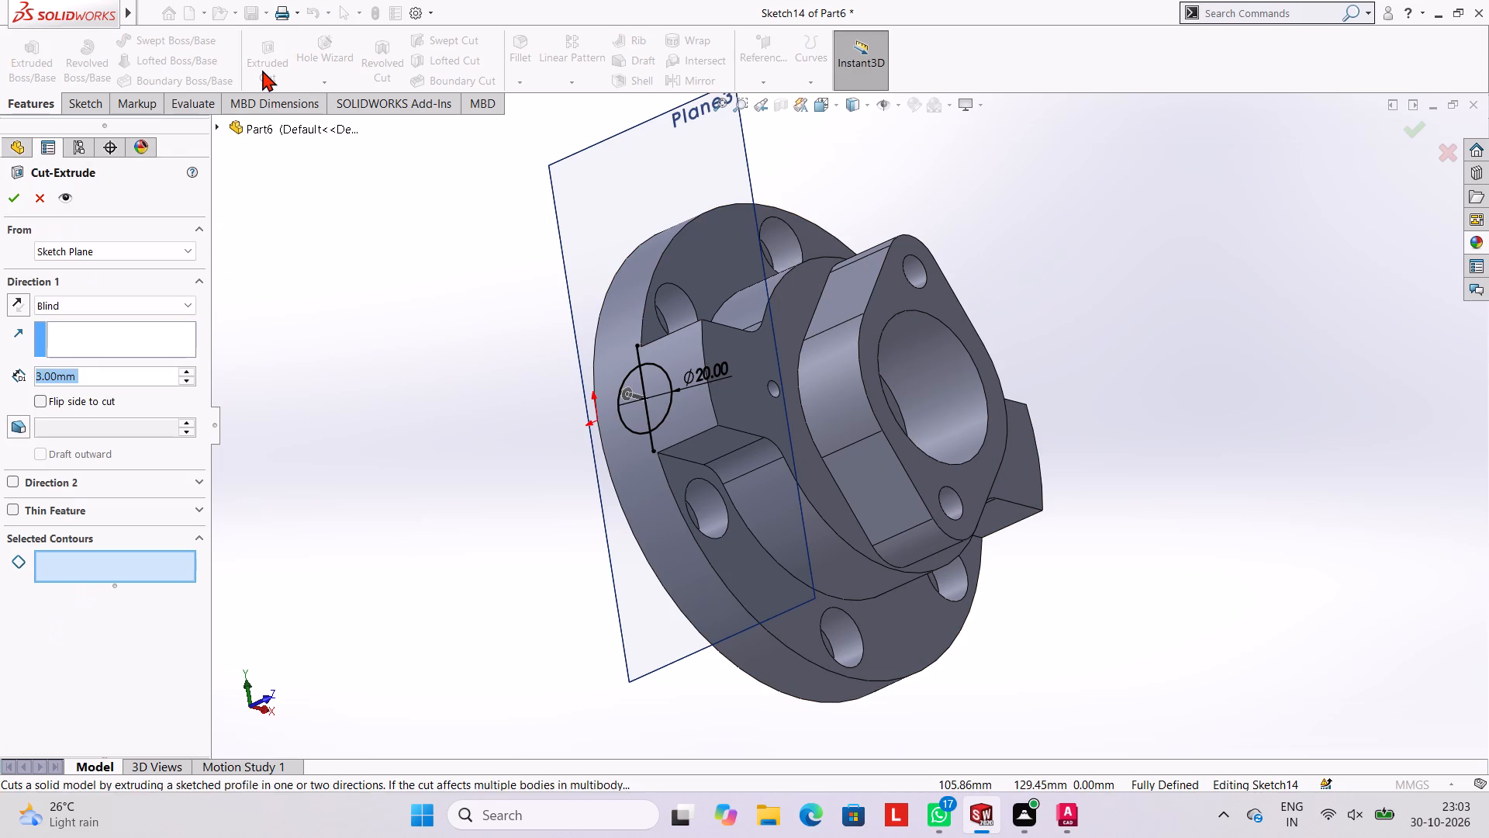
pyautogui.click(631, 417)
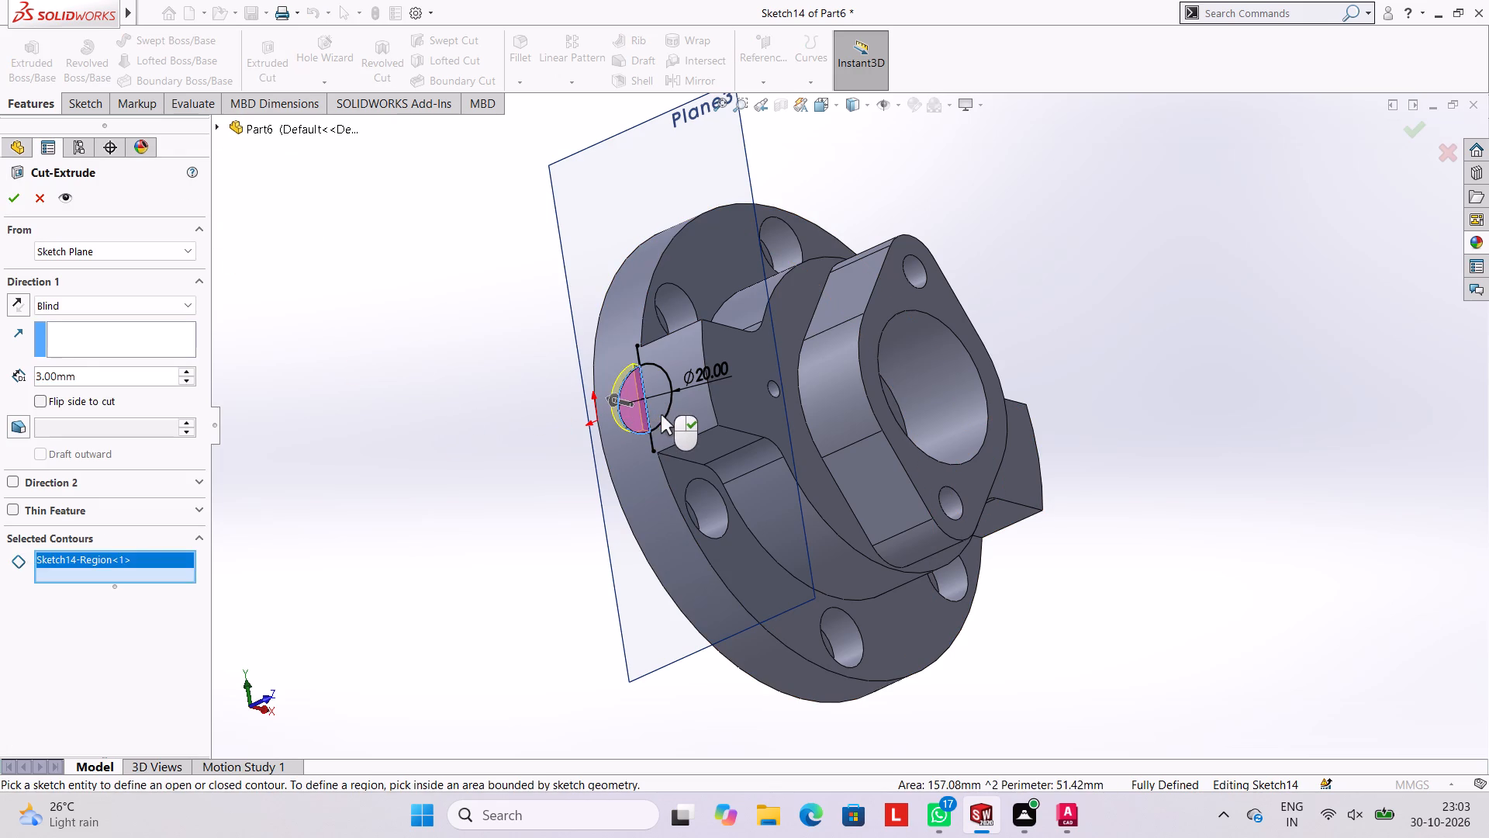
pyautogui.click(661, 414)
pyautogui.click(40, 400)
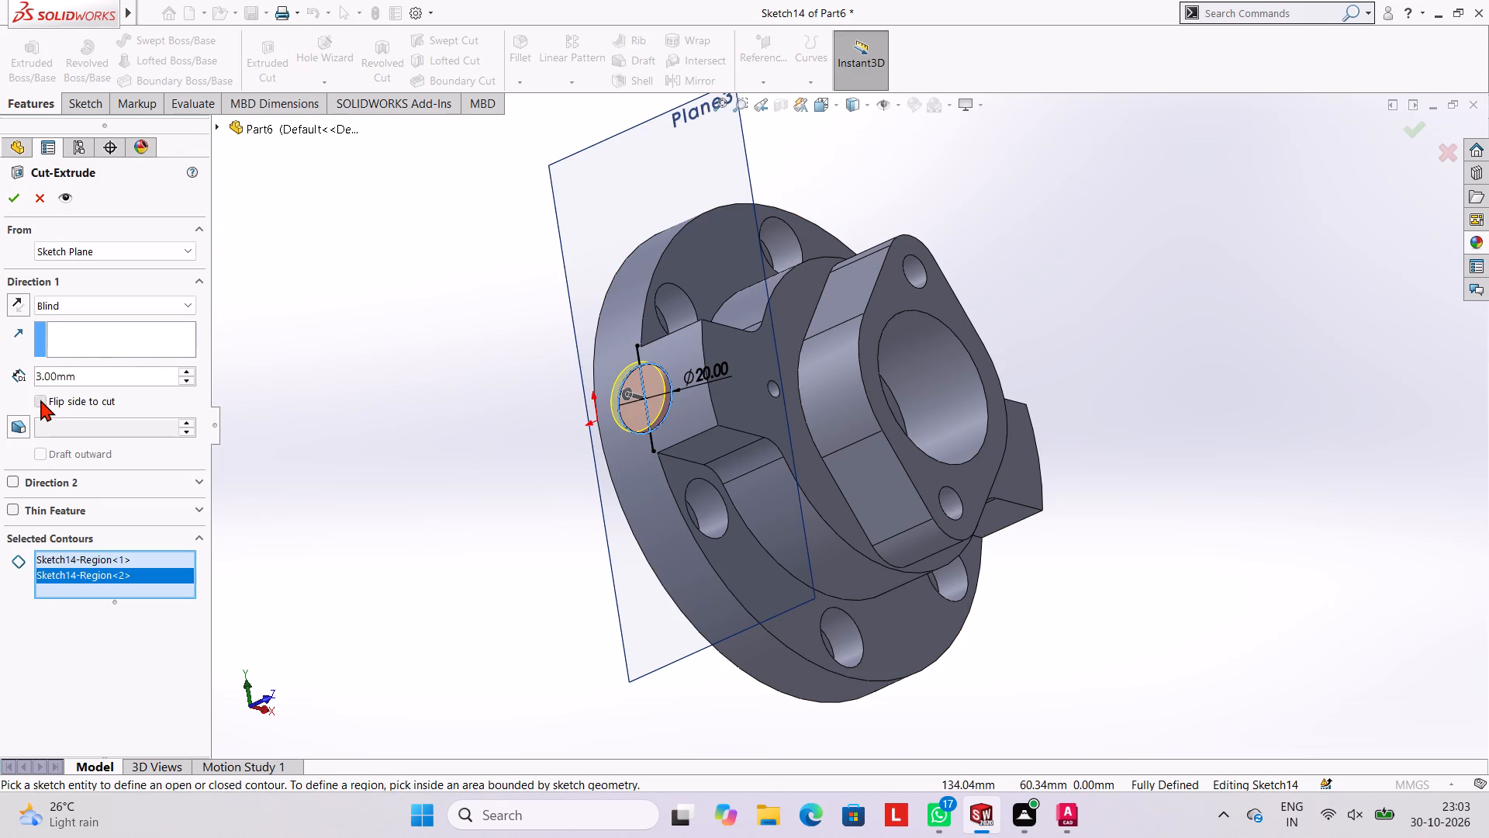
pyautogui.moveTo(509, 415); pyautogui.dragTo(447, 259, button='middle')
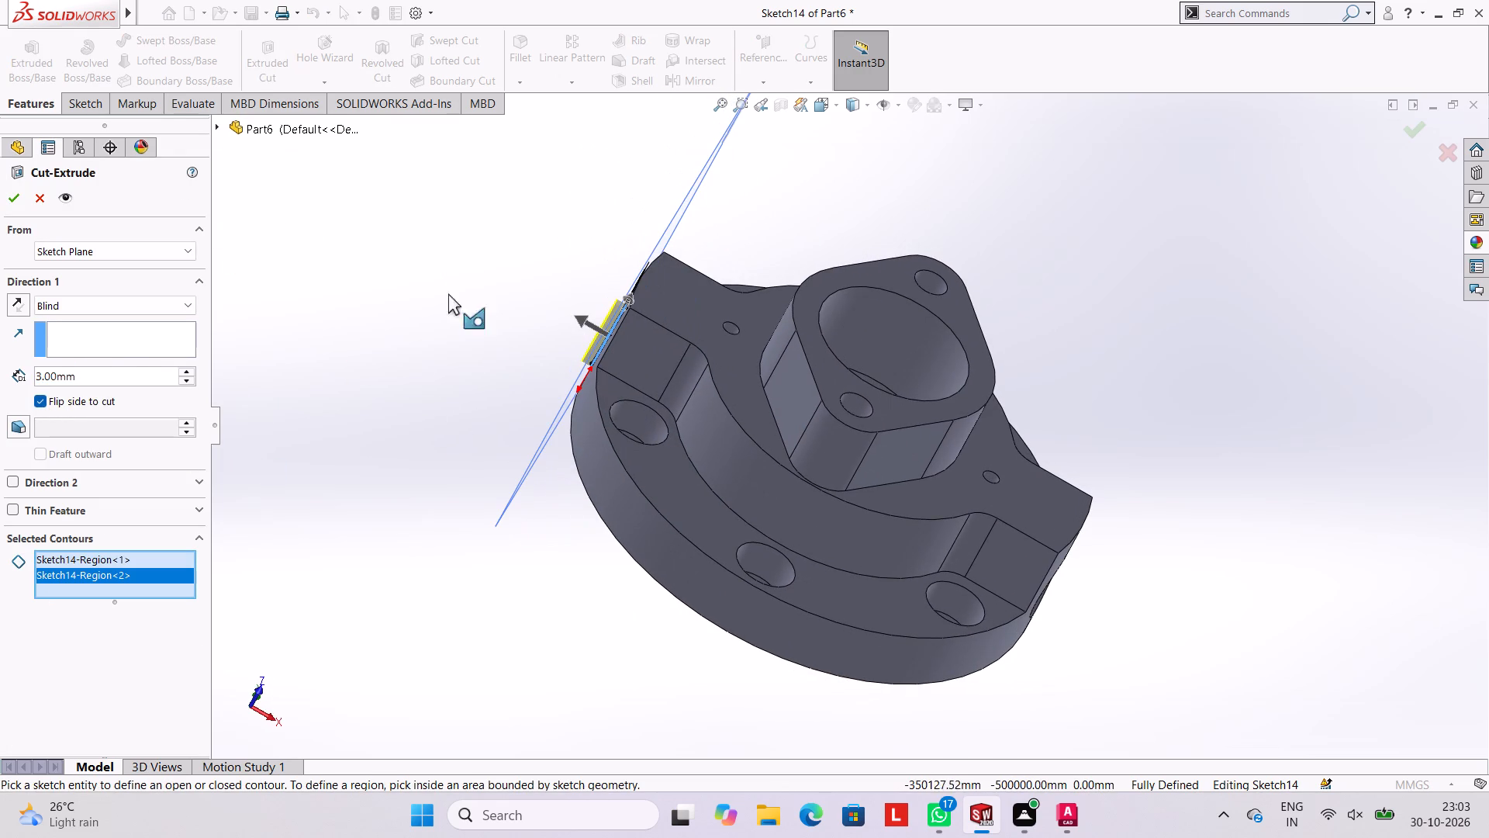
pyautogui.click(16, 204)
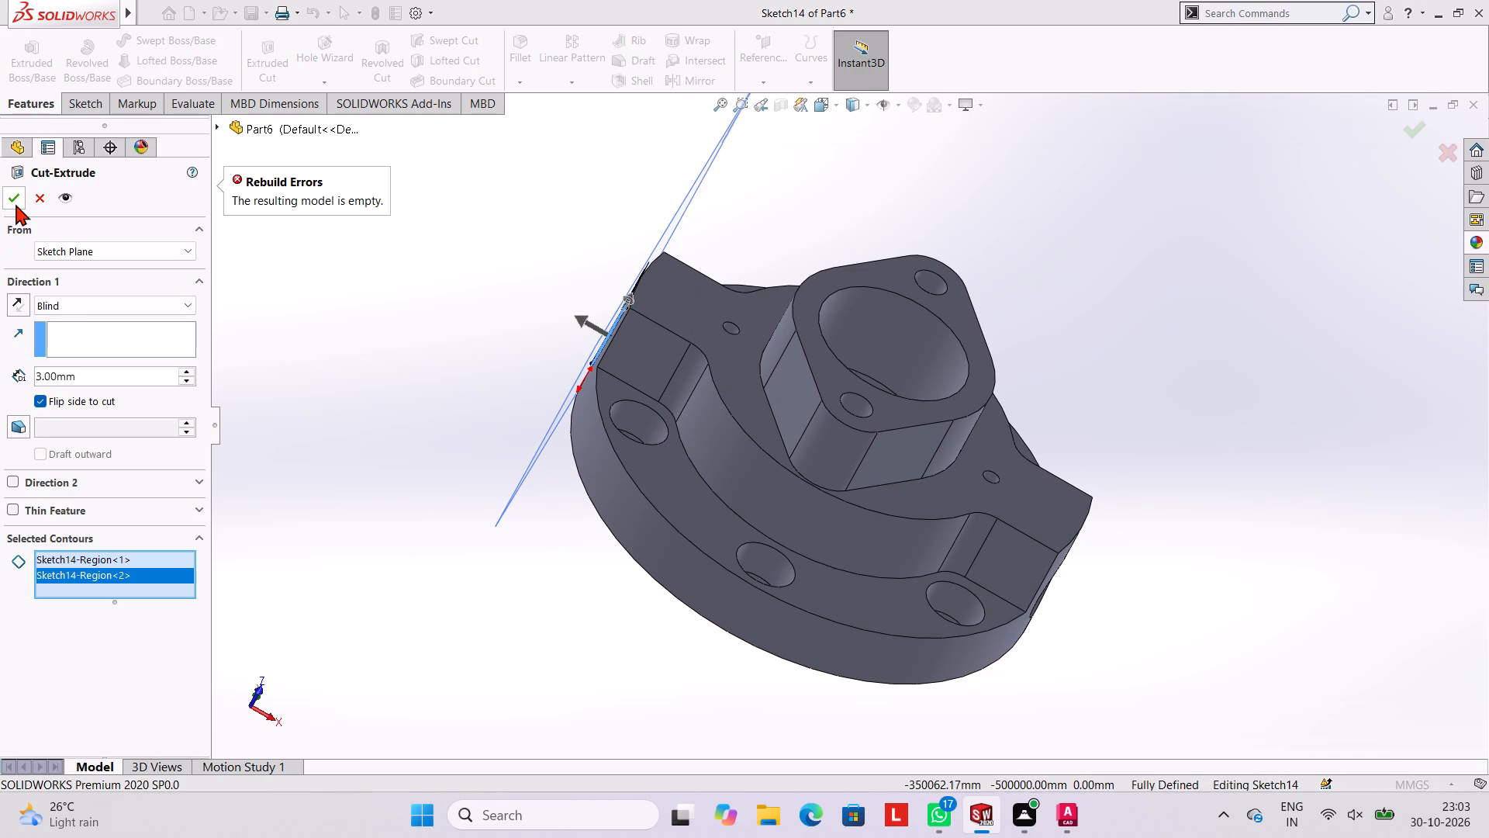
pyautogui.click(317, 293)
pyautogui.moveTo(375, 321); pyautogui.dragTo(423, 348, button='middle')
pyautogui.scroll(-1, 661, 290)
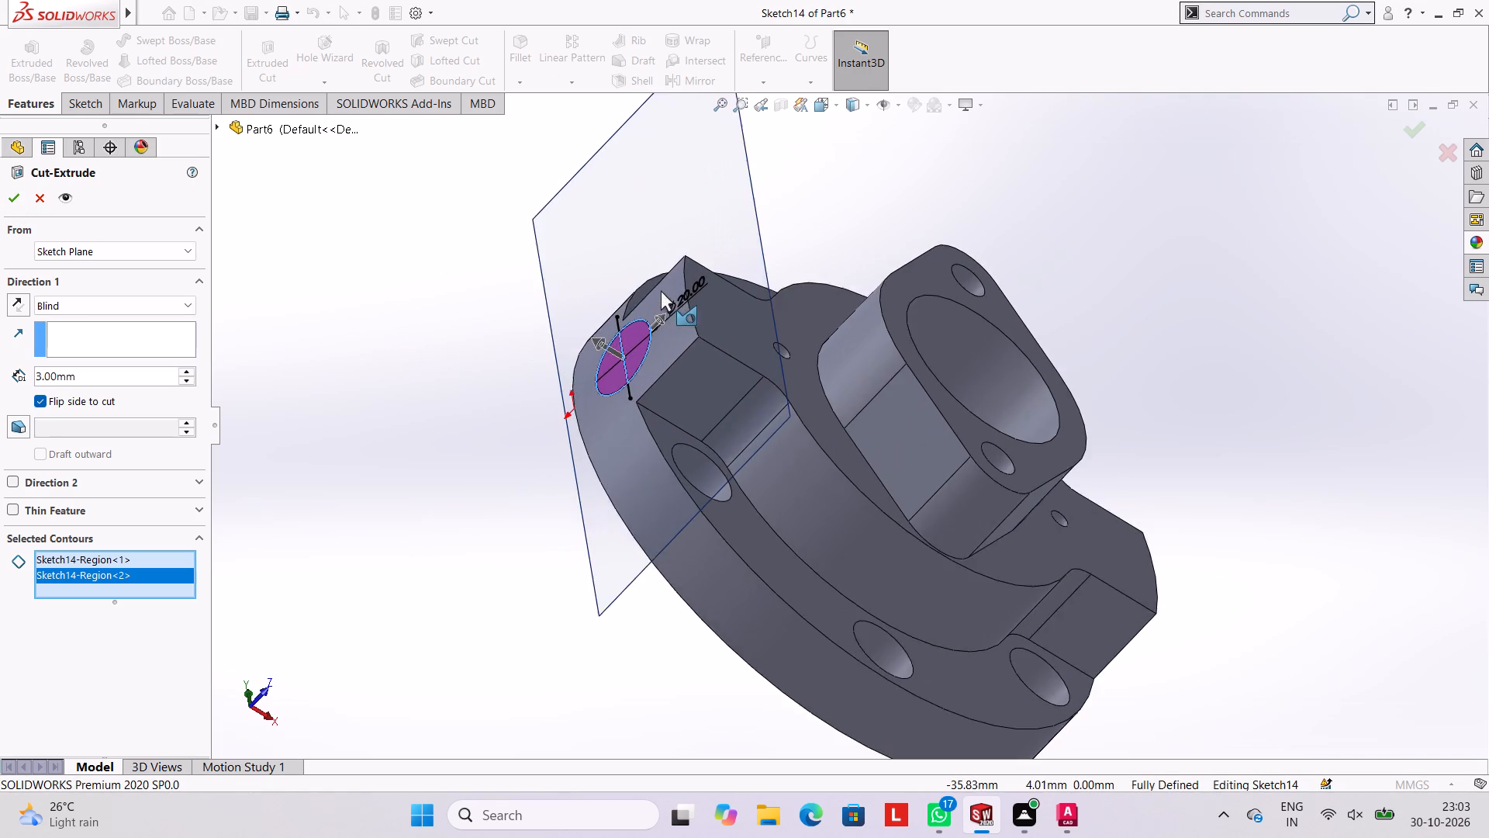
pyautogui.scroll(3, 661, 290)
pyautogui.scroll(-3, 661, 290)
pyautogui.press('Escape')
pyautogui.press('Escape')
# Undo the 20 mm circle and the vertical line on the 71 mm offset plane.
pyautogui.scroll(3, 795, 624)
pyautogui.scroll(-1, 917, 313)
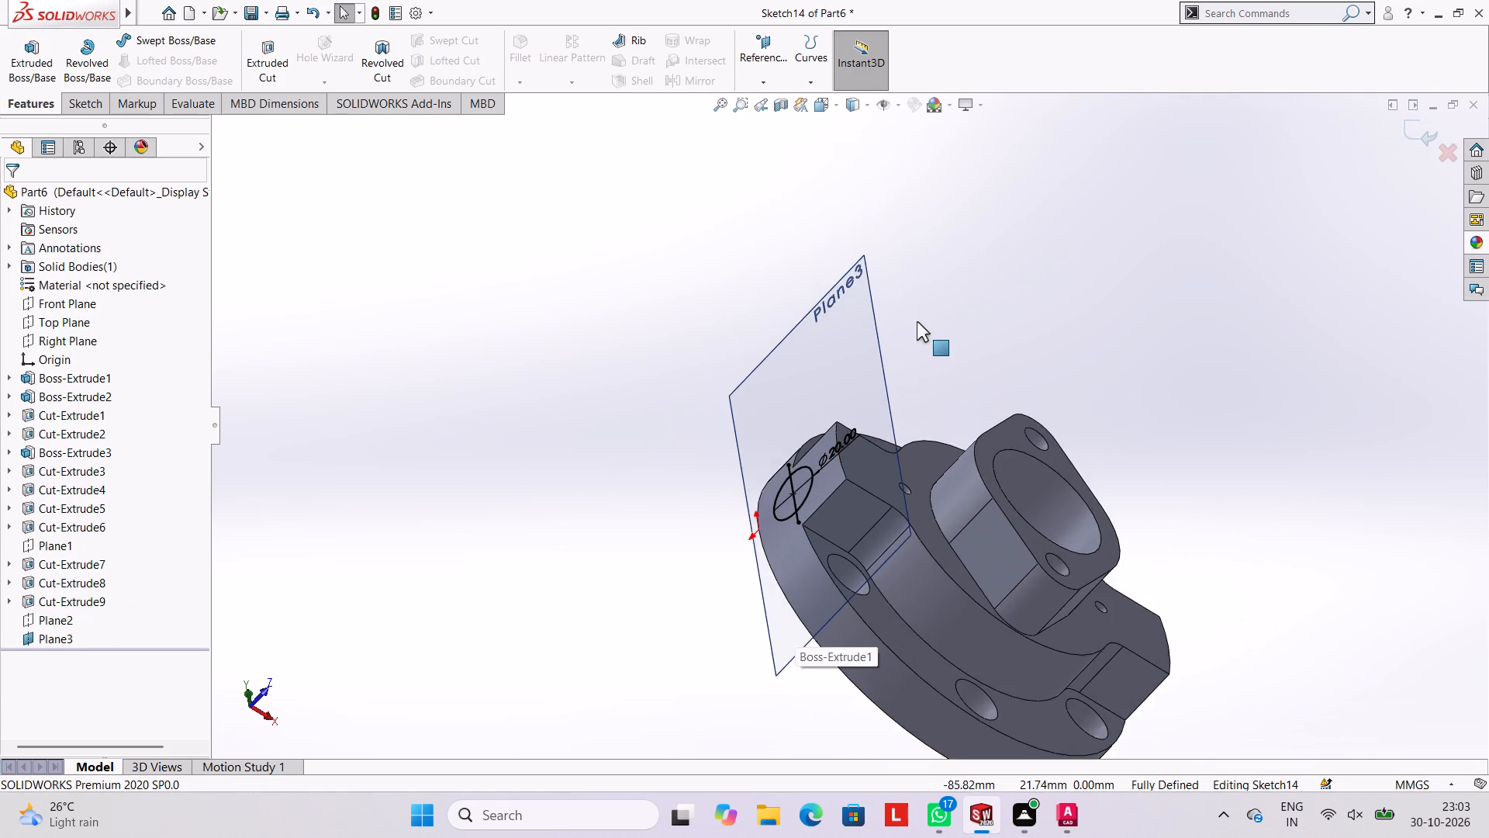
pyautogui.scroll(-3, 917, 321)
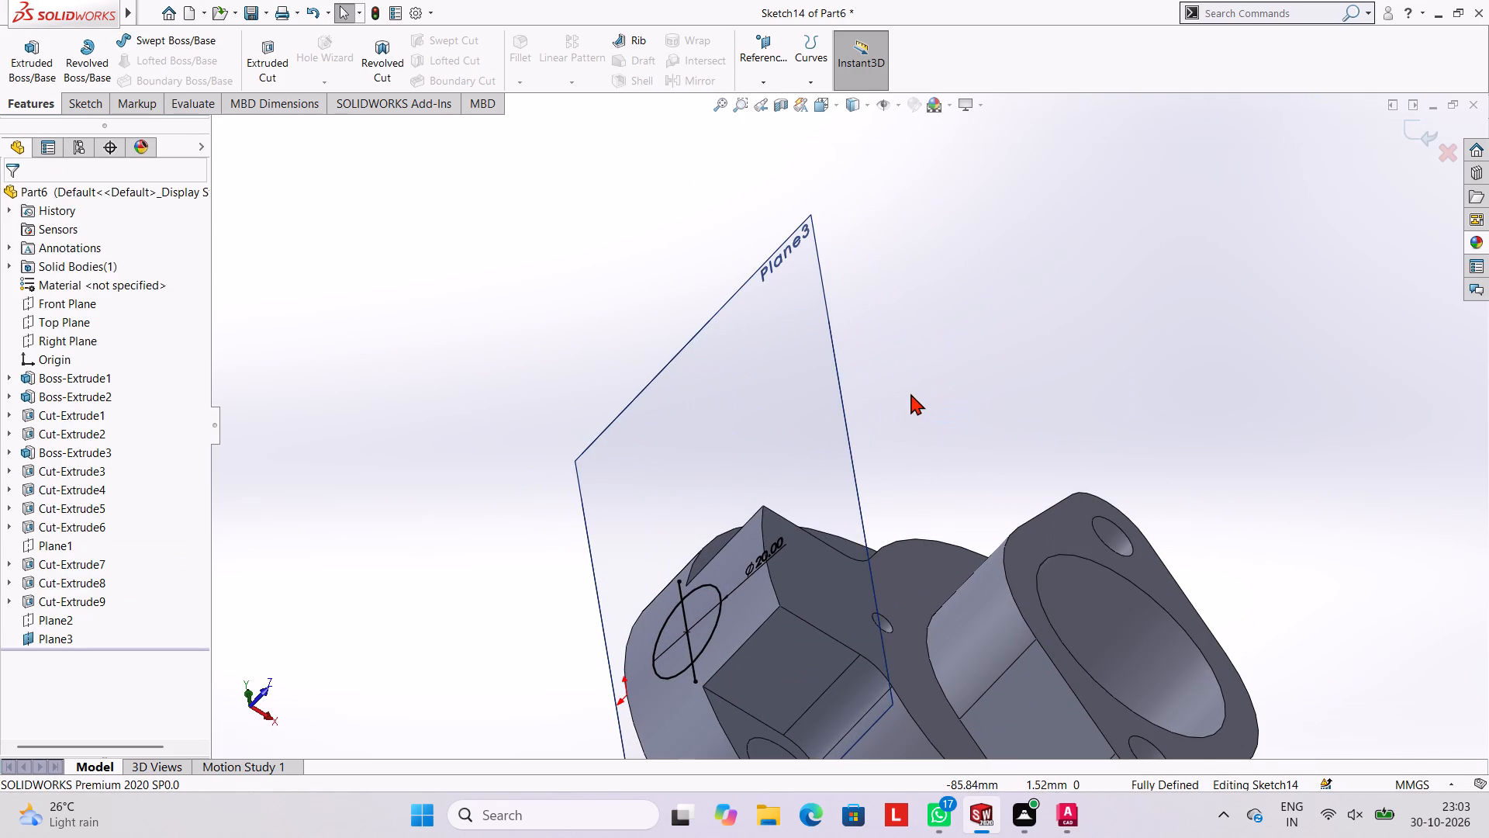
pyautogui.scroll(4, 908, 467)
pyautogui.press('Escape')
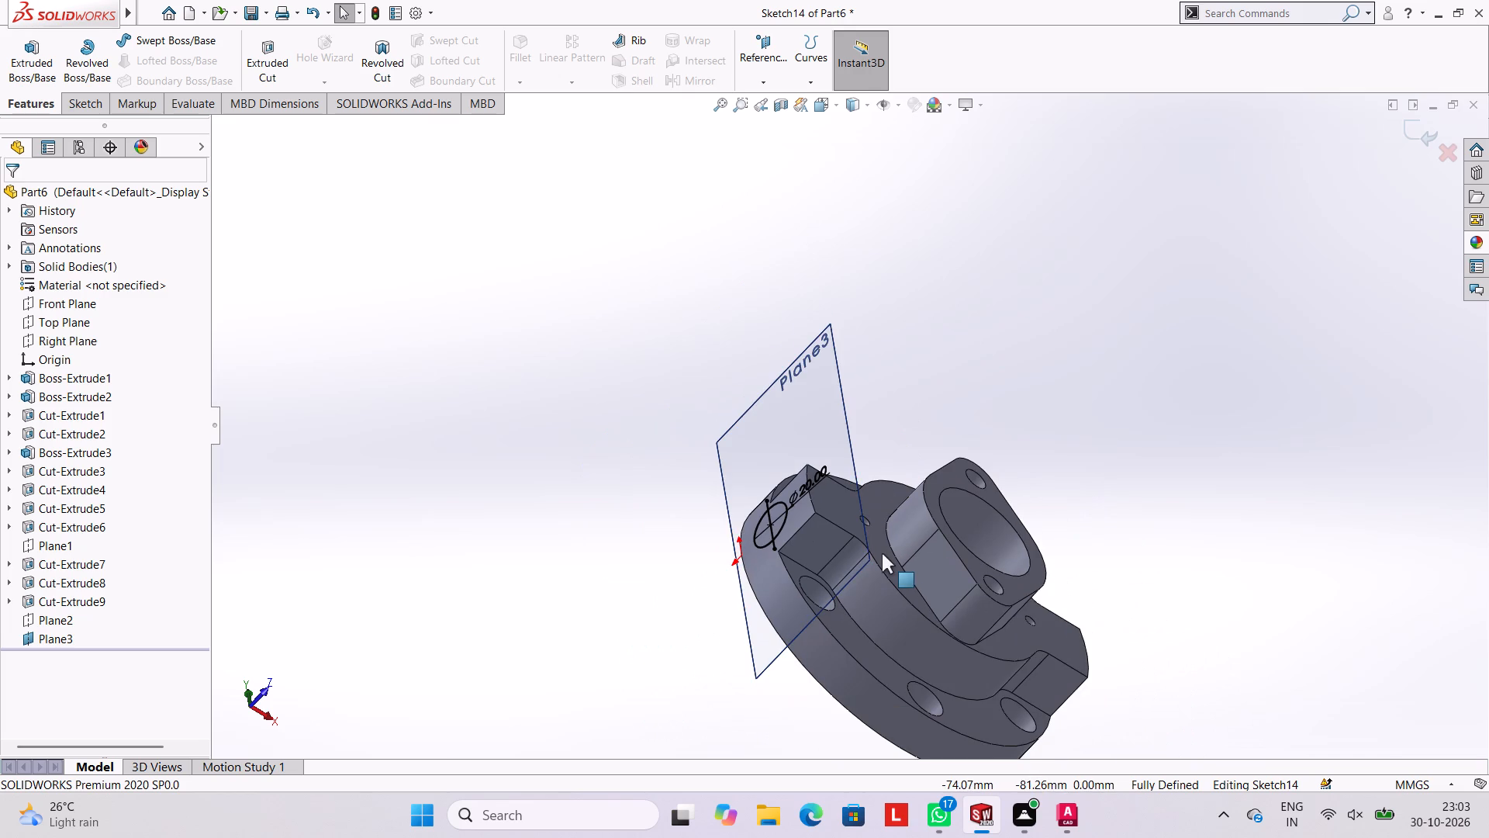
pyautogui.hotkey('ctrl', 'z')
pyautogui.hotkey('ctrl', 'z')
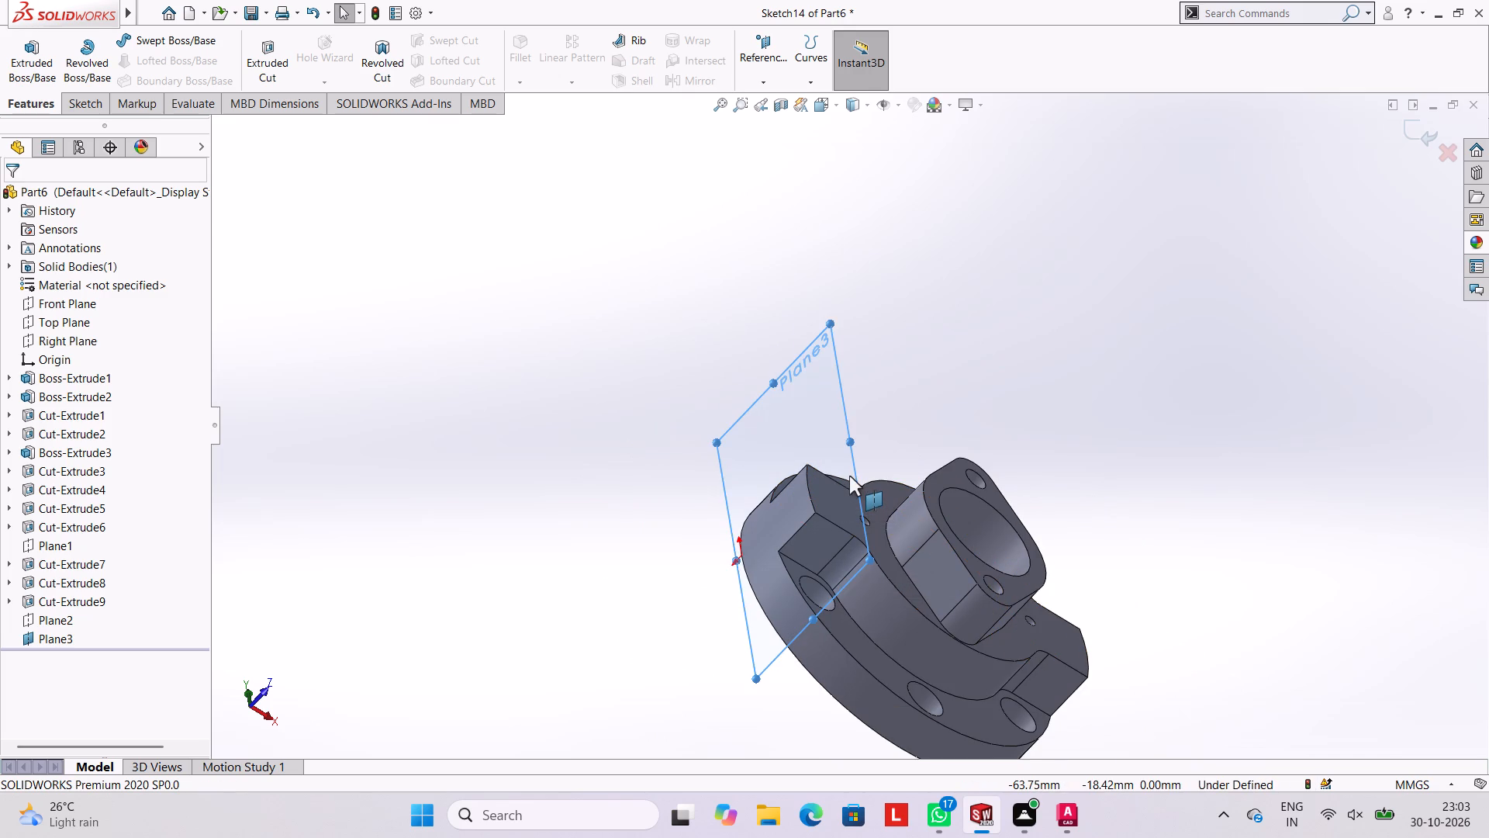
# Exit the emptied sketch on the 71 mm offset plane.
pyautogui.press('Escape')
pyautogui.click(820, 396)
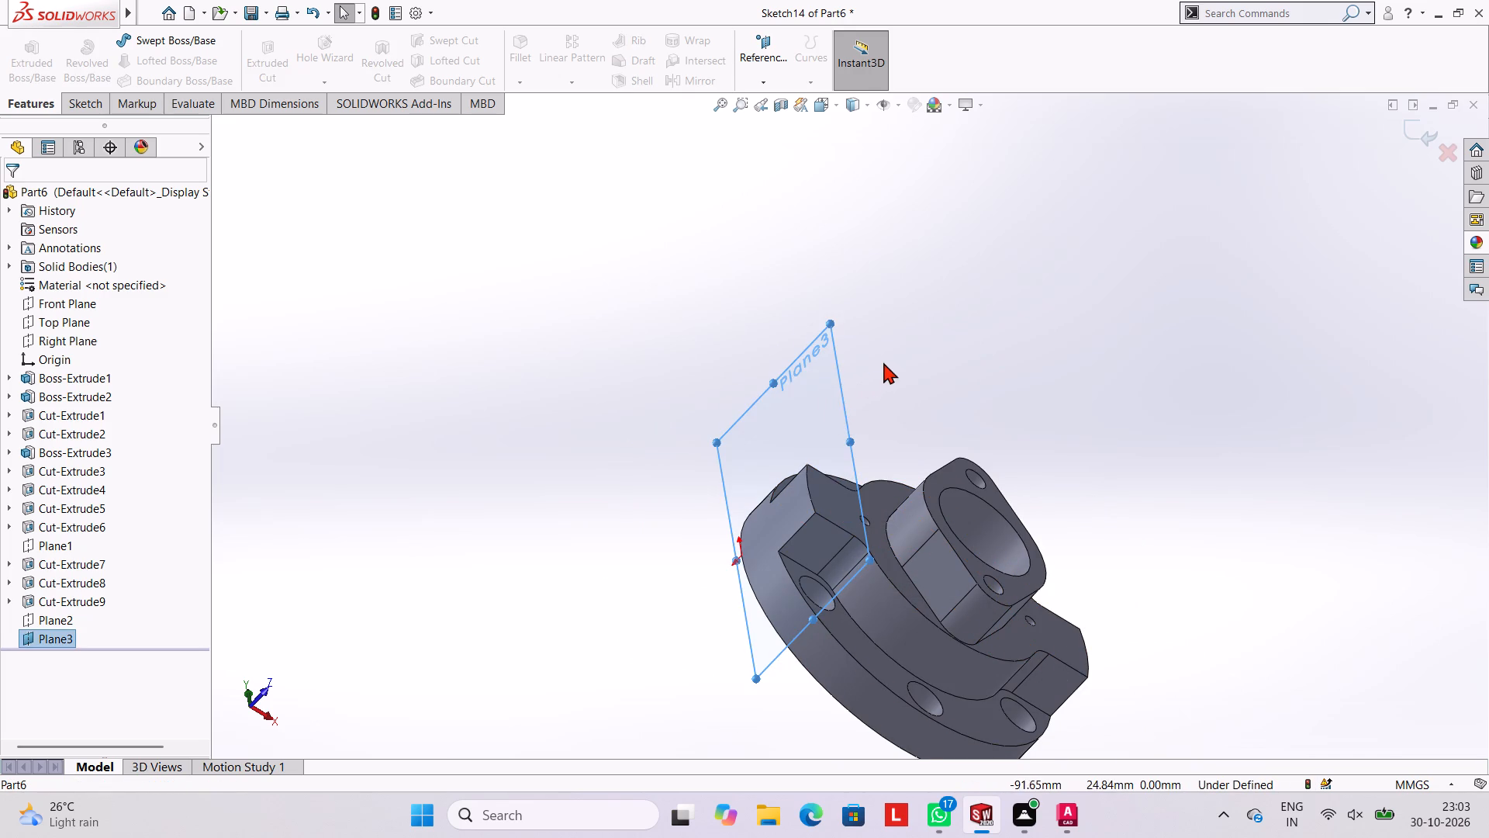
pyautogui.rightClick(817, 373)
pyautogui.press('Escape')
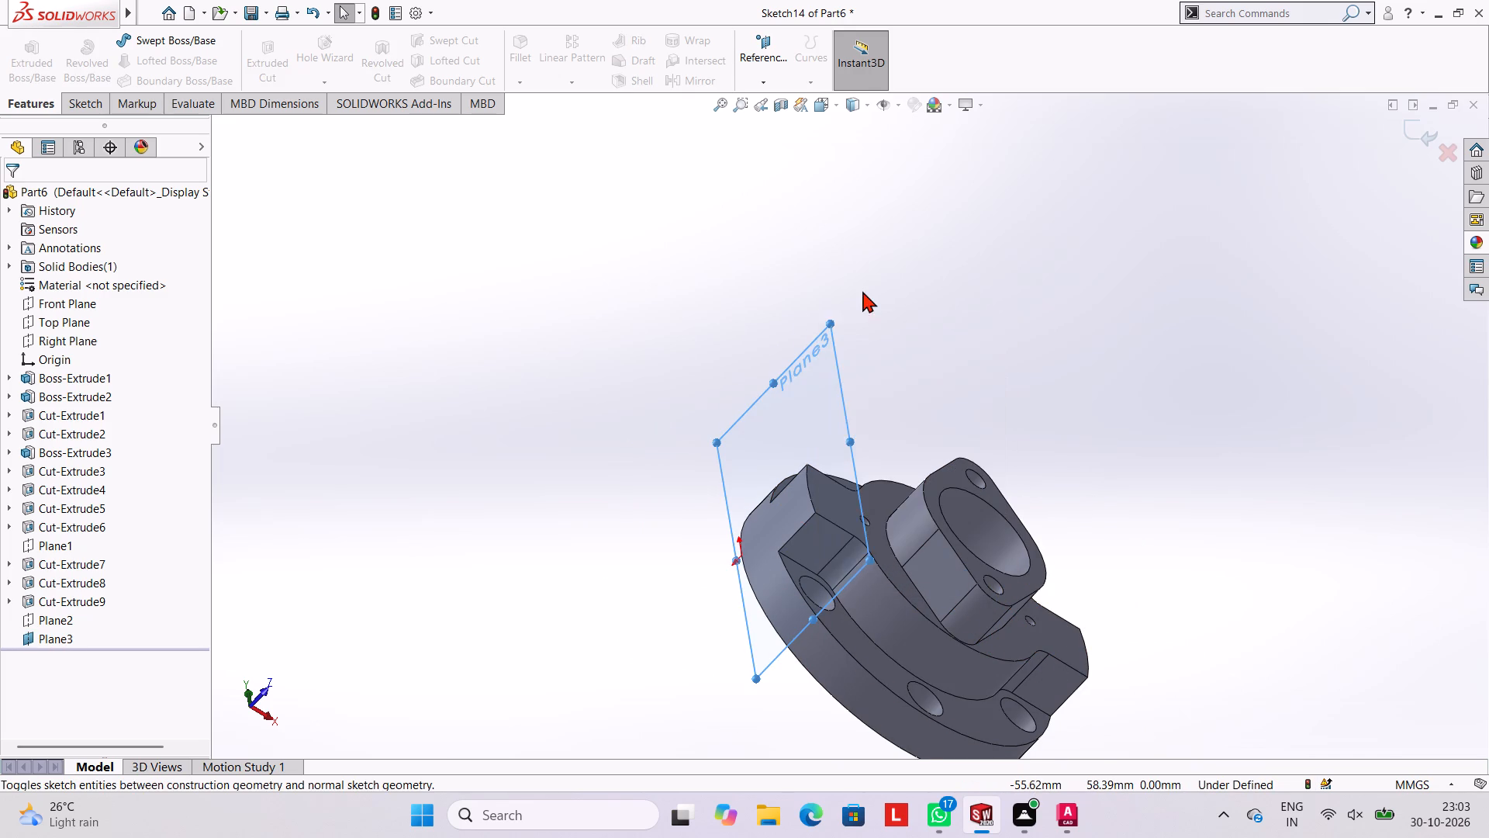
pyautogui.press('Escape')
pyautogui.click(799, 401)
pyautogui.press('Escape')
pyautogui.click(817, 388)
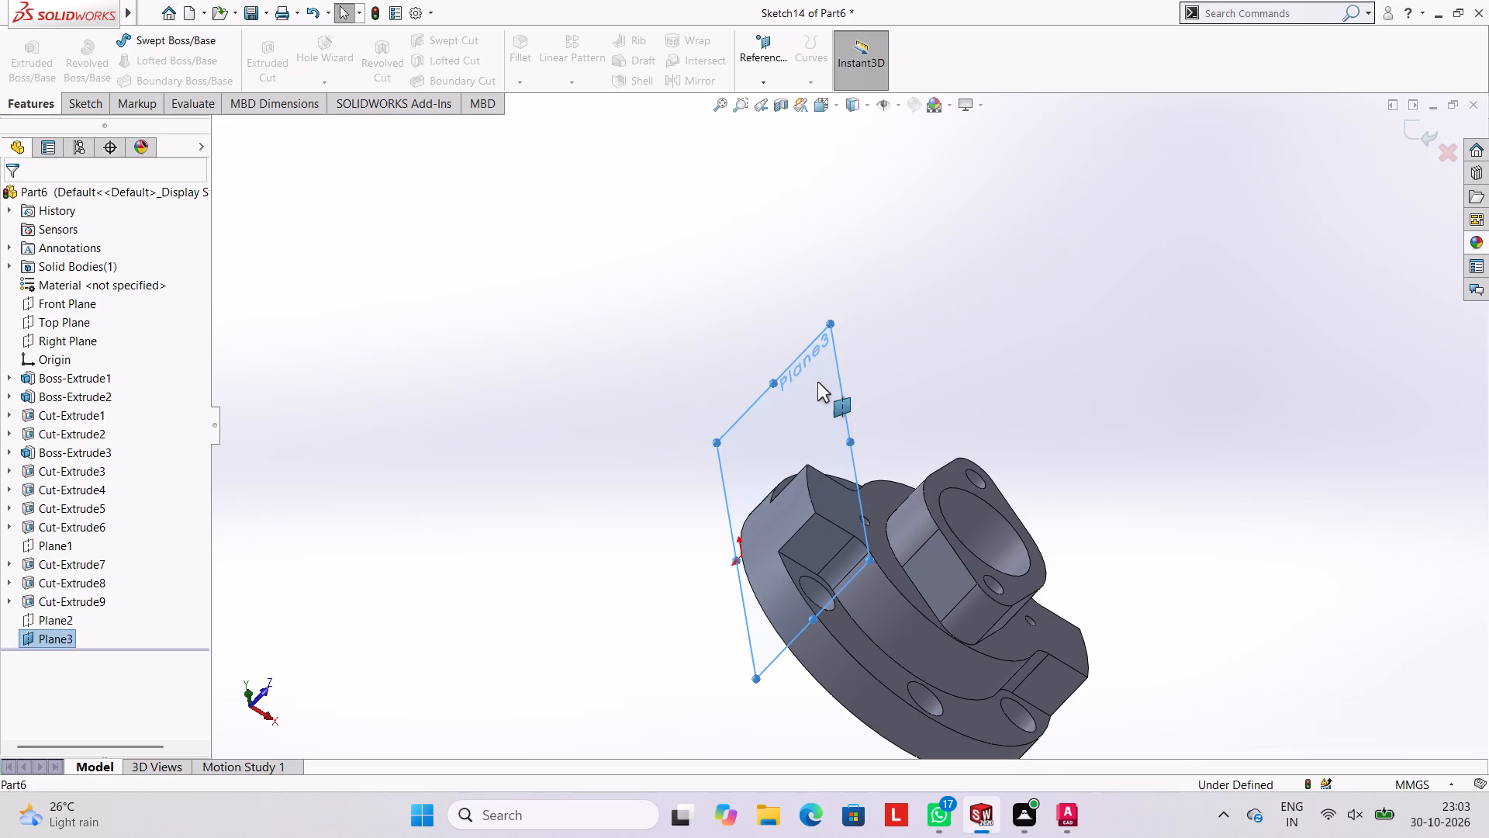
pyautogui.press('Escape')
pyautogui.rightClick(817, 381)
pyautogui.press('Escape')
pyautogui.rightClick(820, 388)
pyautogui.press('Escape')
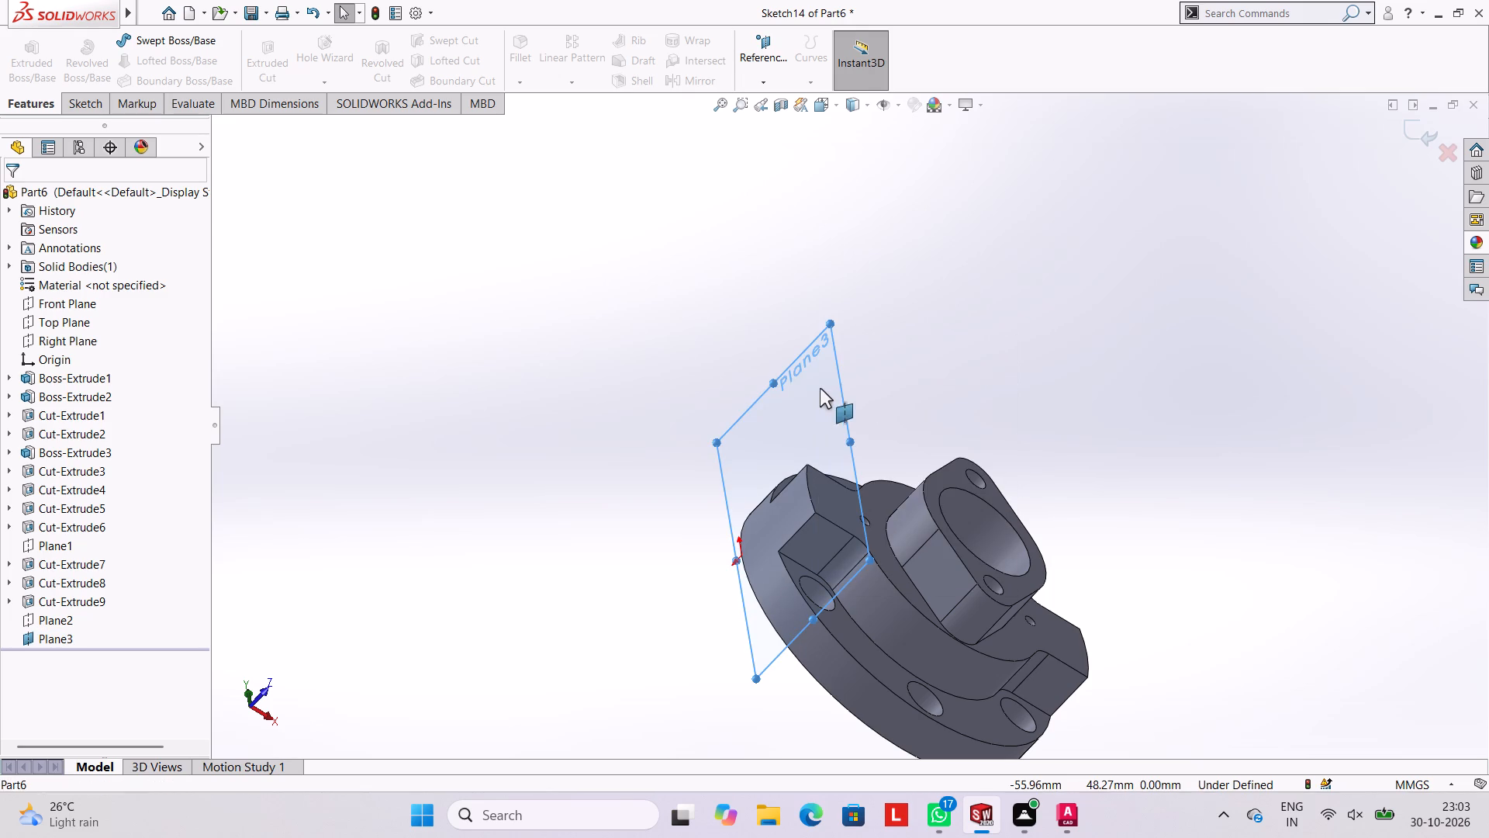
pyautogui.press('Escape')
pyautogui.click(1422, 137)
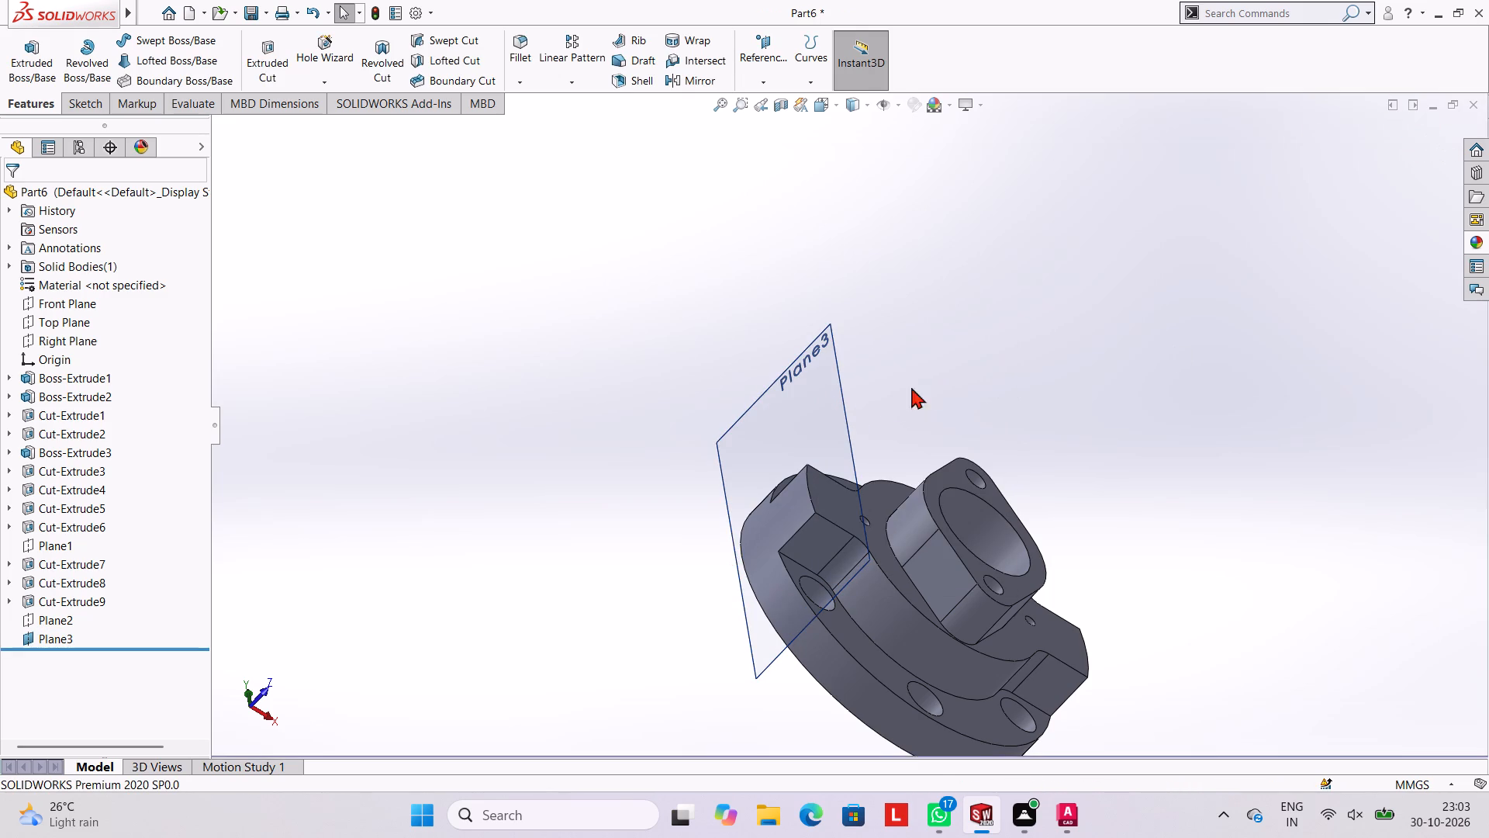
# Hide the 71 mm offset plane, Plane3.
pyautogui.click(826, 409)
pyautogui.click(925, 359)
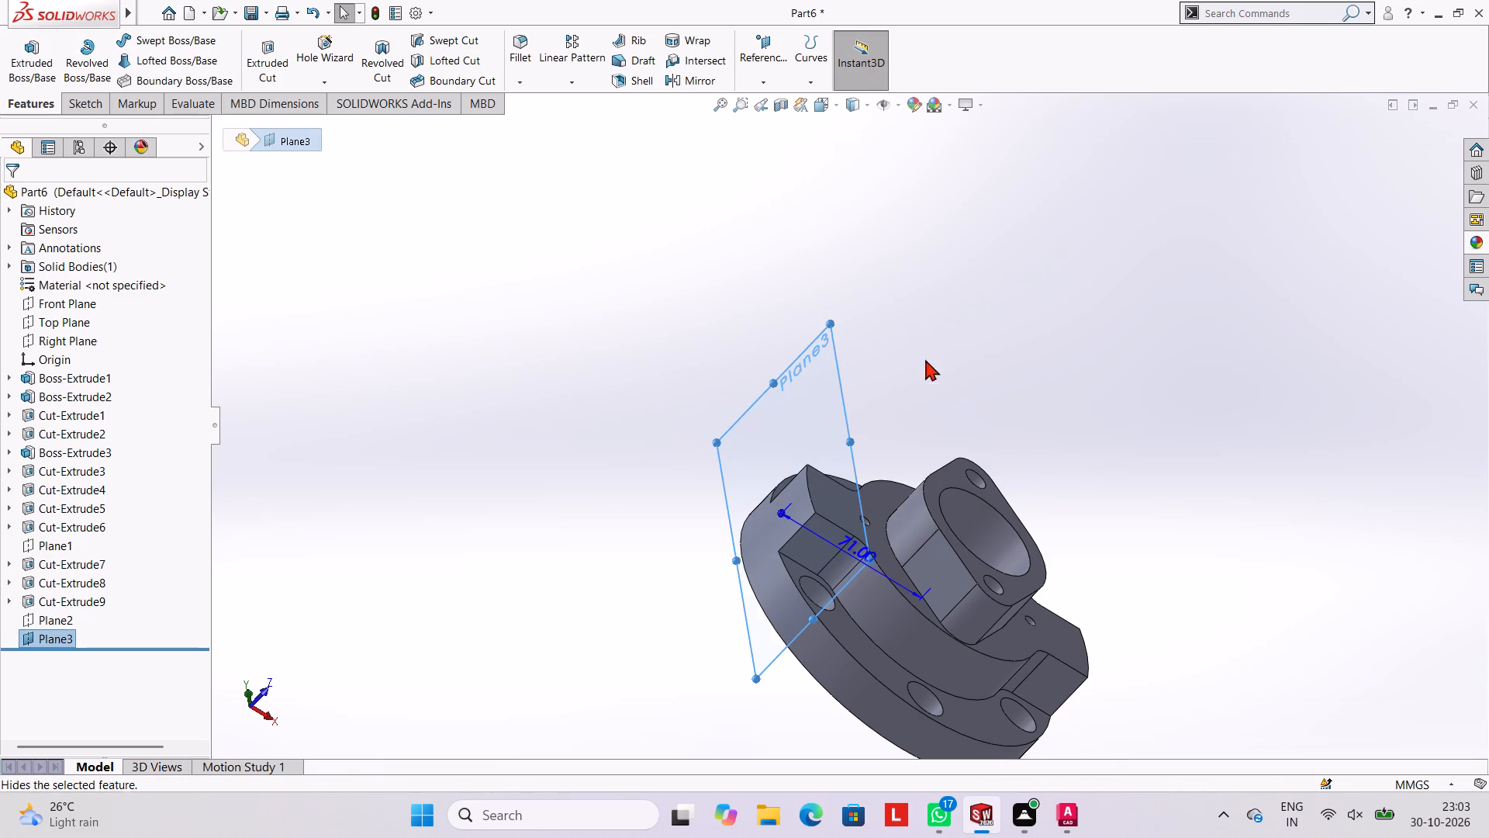
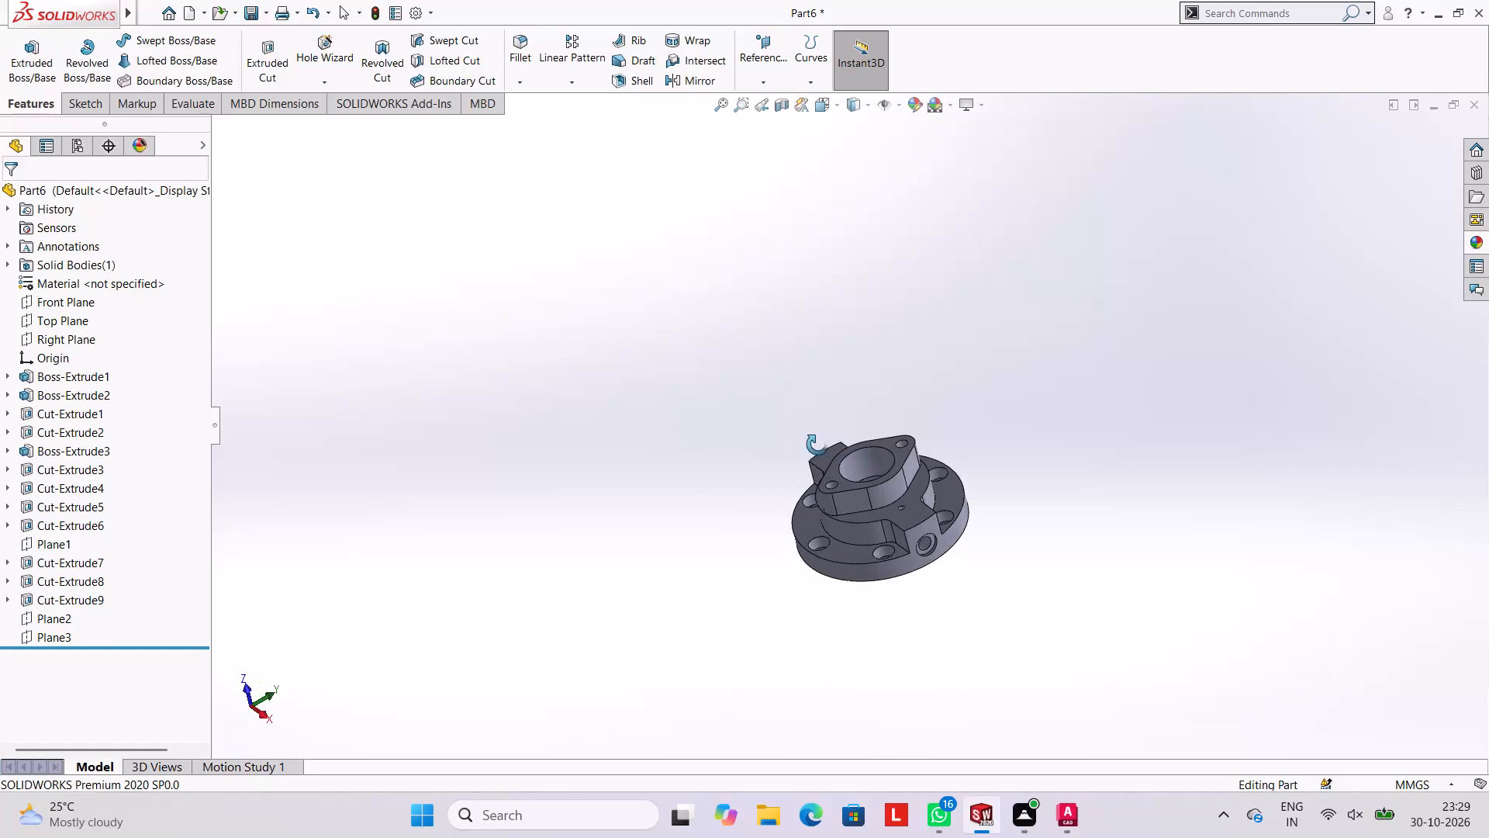
# Create a new reference plane offset from the Right Plane, replacing the prefilled offset distance.
pyautogui.scroll(-3, 950, 465)
pyautogui.scroll(2, 837, 485)
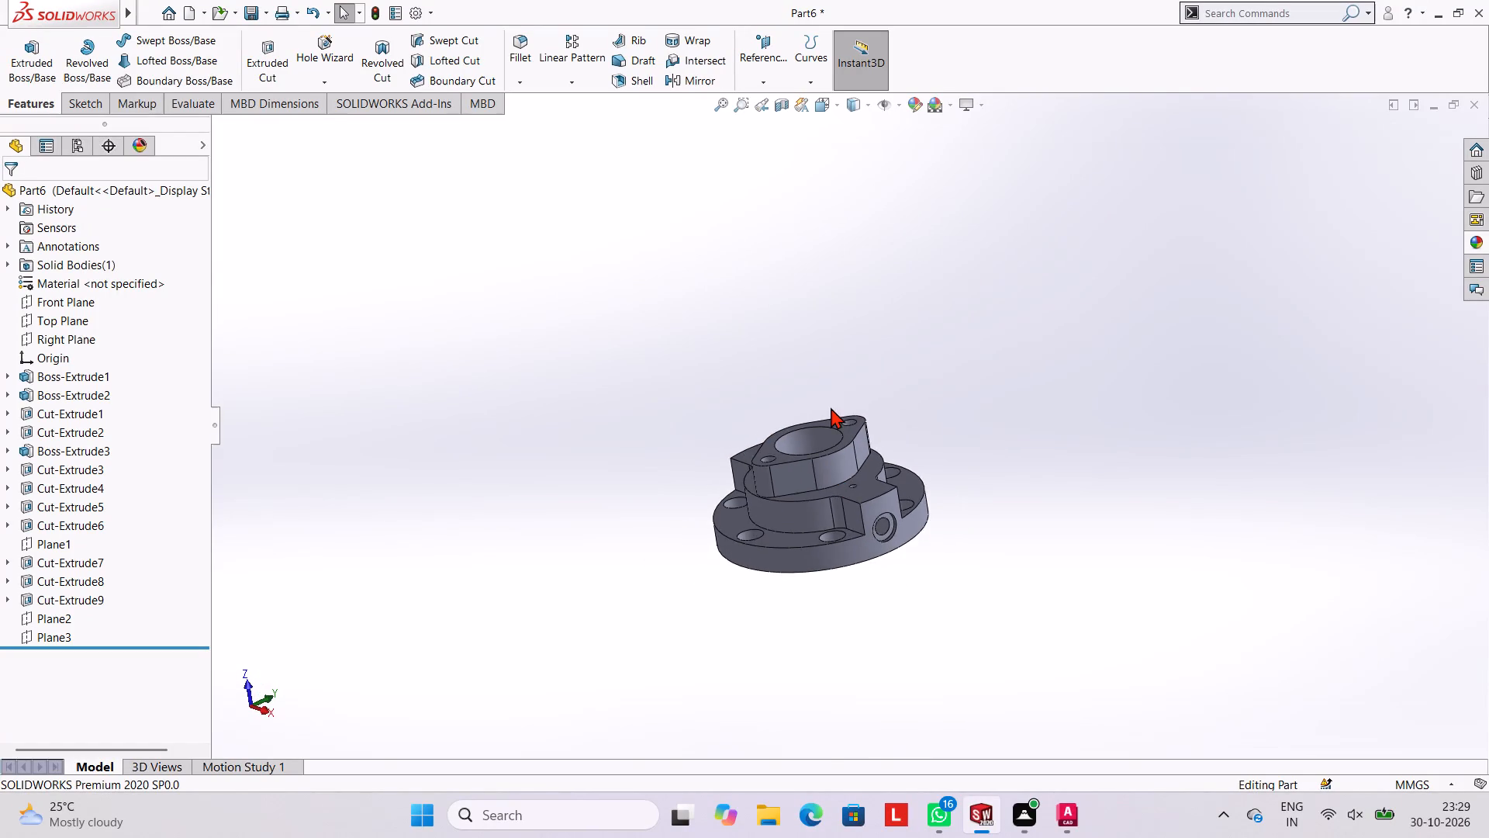
pyautogui.moveTo(834, 408); pyautogui.dragTo(962, 515, button='middle')
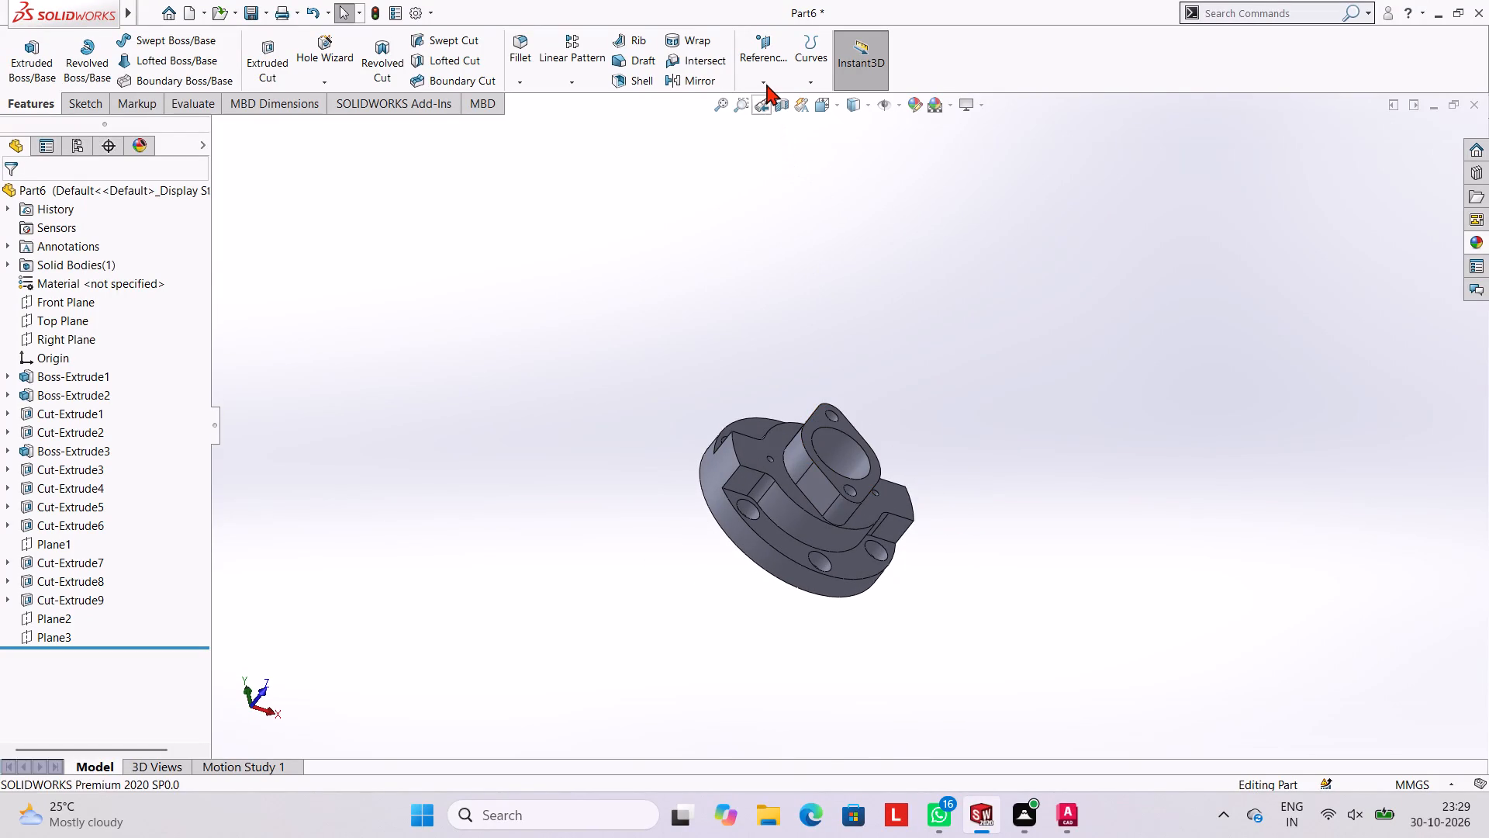
pyautogui.click(766, 83)
pyautogui.click(779, 105)
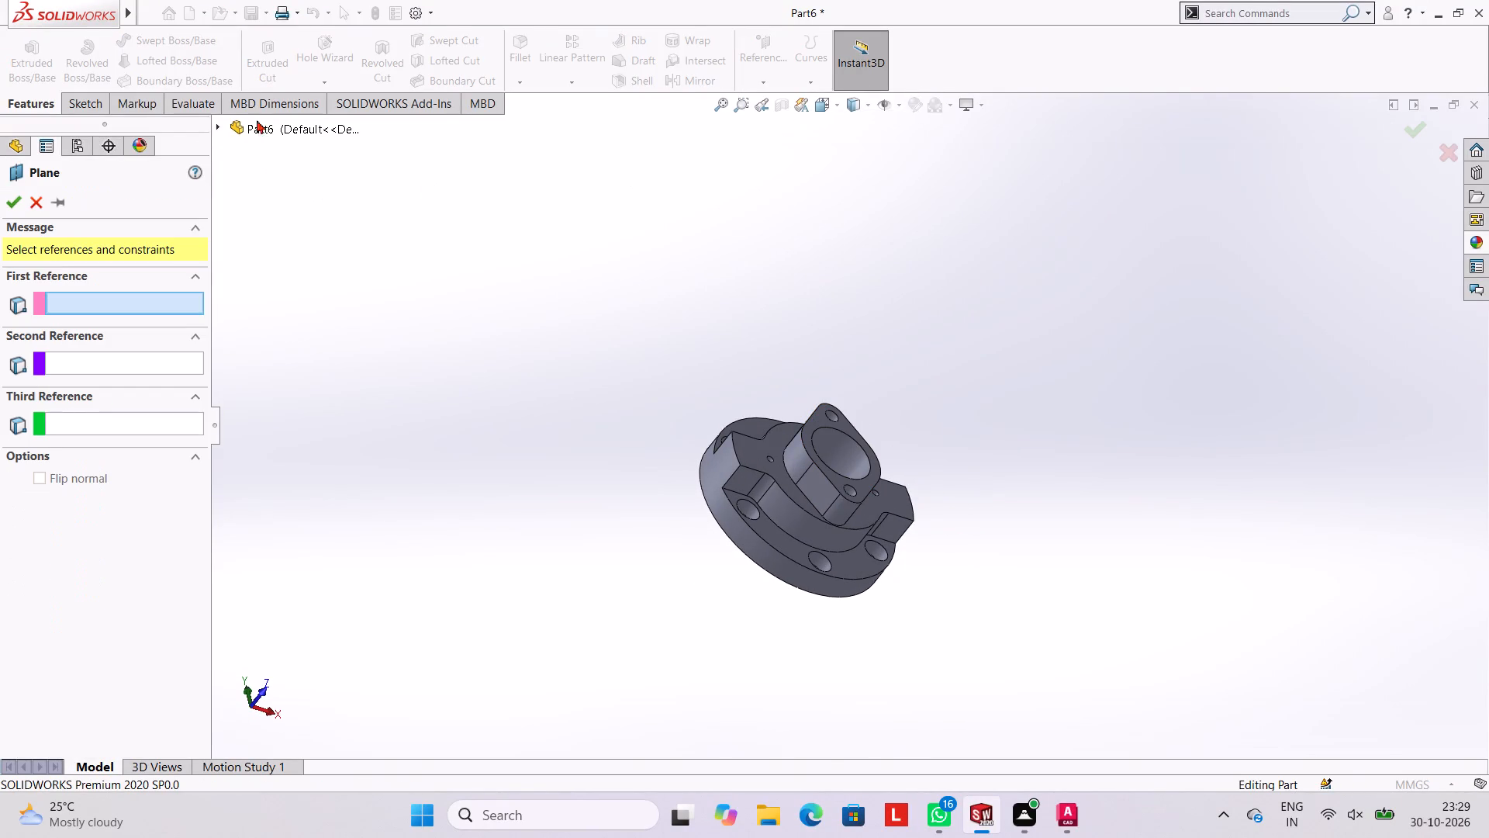
pyautogui.click(261, 122)
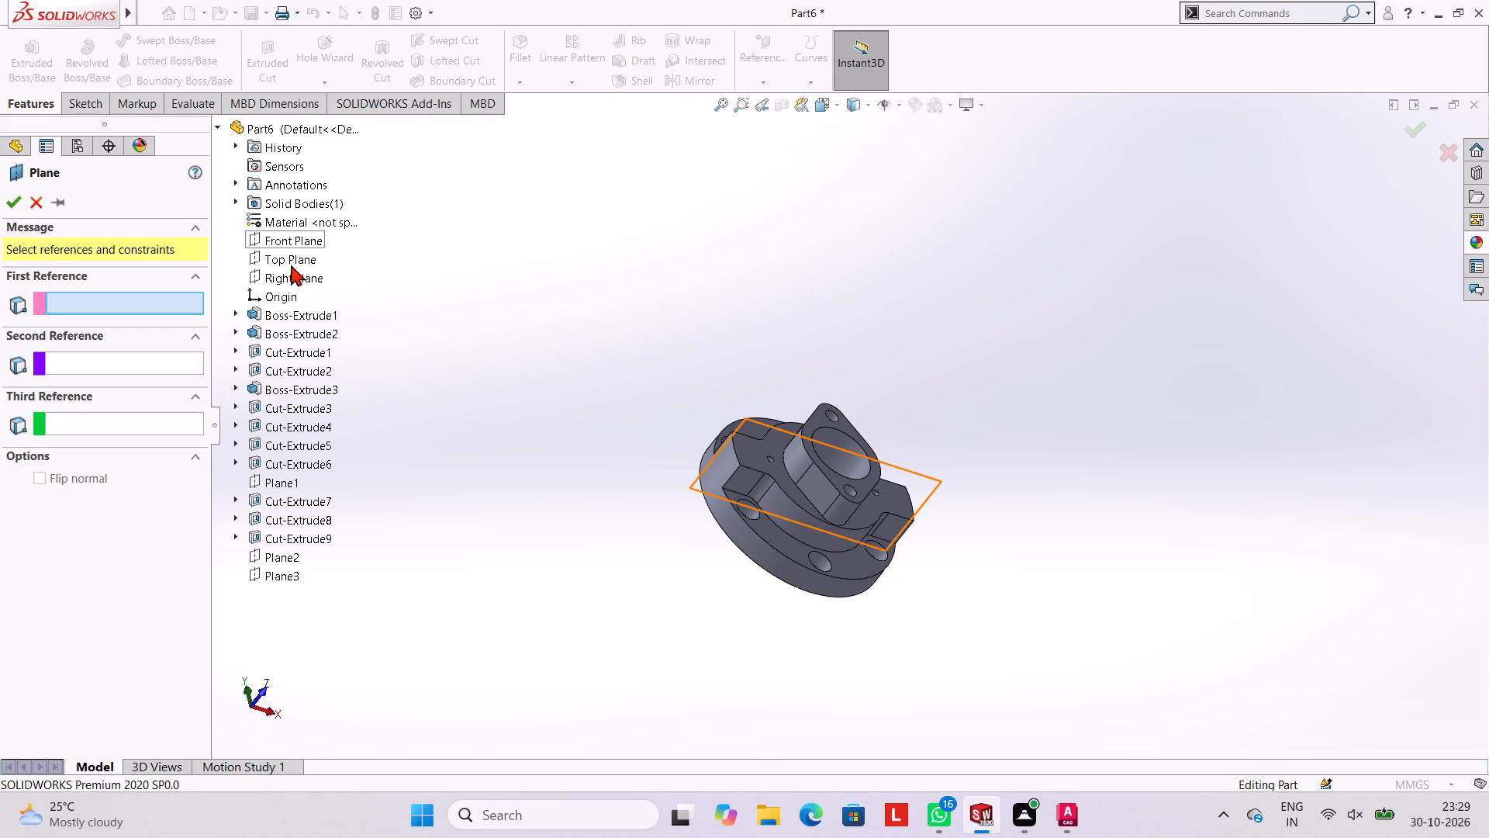
pyautogui.click(291, 279)
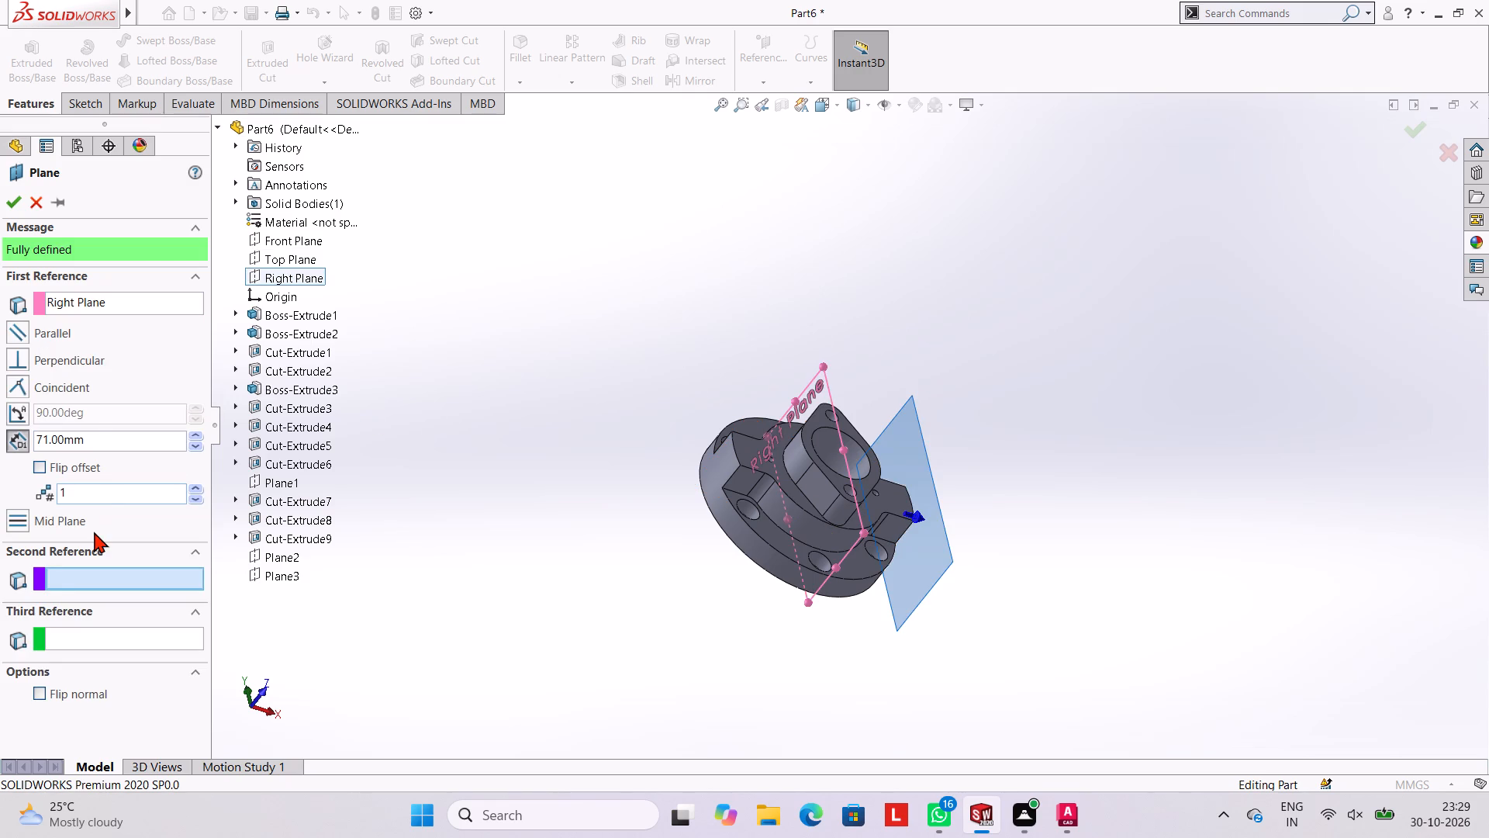
pyautogui.click(96, 438)
pyautogui.press('BackSpace')
pyautogui.press('BackSpace')
pyautogui.press('BackSpace')
pyautogui.press('BackSpace')
pyautogui.press('BackSpace')
pyautogui.press('BackSpace')
pyautogui.press('BackSpace')
pyautogui.press('BackSpace')
pyautogui.press('BackSpace')
pyautogui.press('BackSpace')
pyautogui.press('BackSpace')
pyautogui.press('BackSpace')
pyautogui.press('BackSpace')
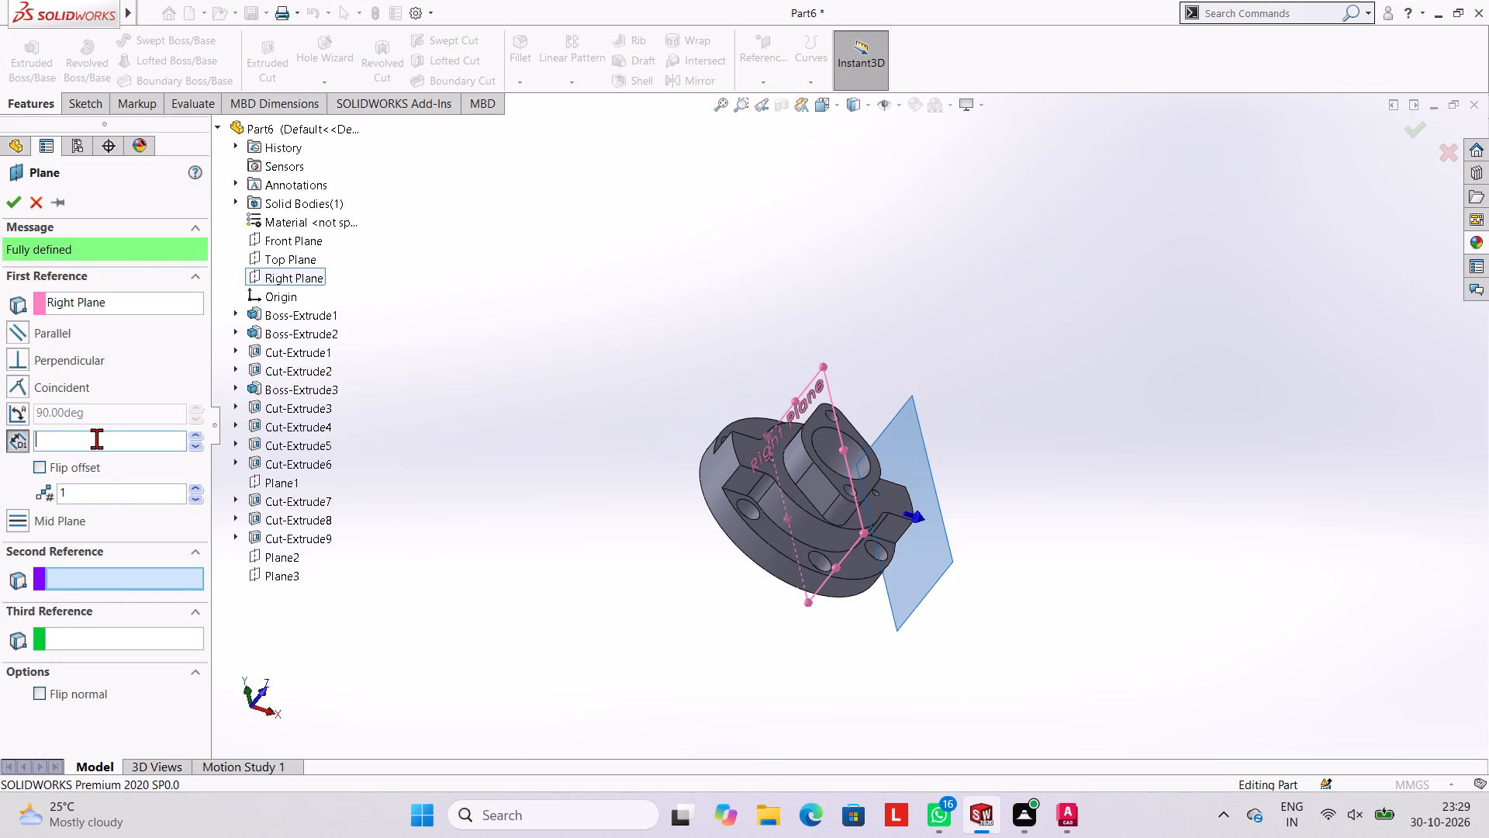
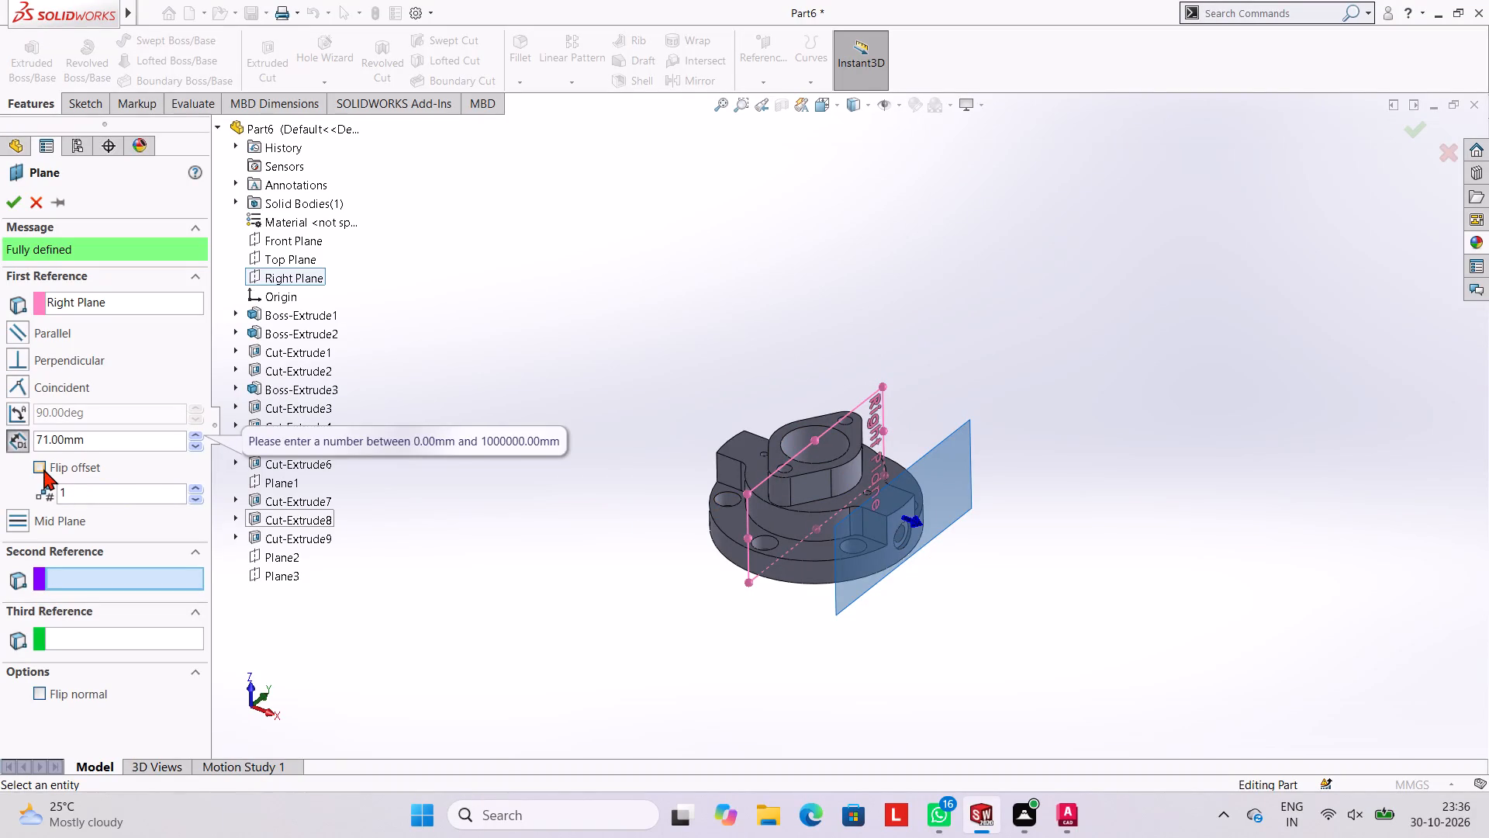
# Flip the new plane's 71 mm offset to the opposite side of the Right Plane and create the plane.
pyautogui.click(43, 469)
pyautogui.moveTo(584, 405); pyautogui.dragTo(650, 370, button='middle')
pyautogui.scroll(-1, 603, 400)
pyautogui.click(5, 204)
pyautogui.click(574, 297)
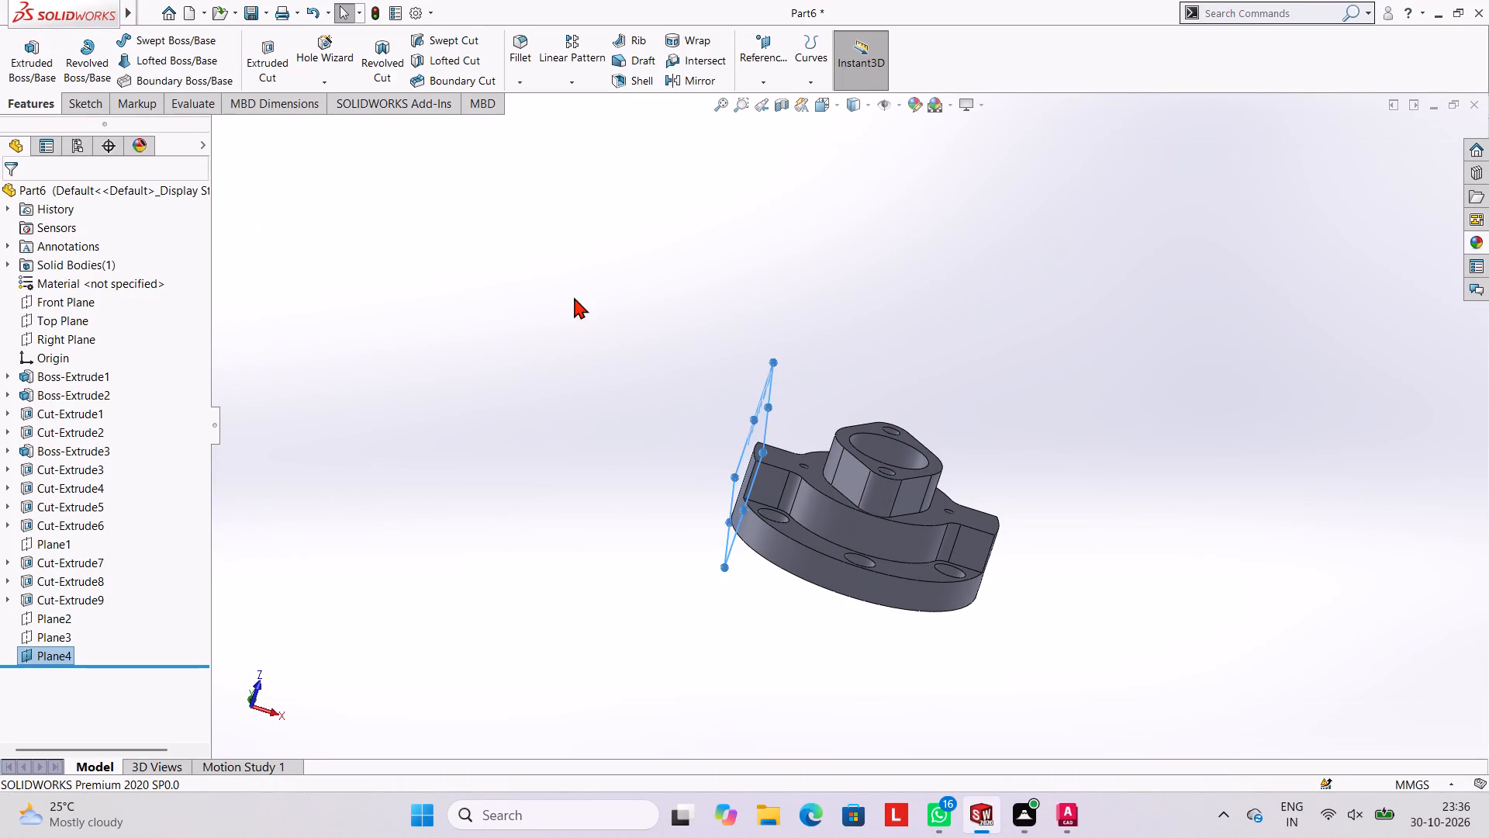
# Start a sketch on the new offset plane and draw a 32 mm vertical helper line between the side lug's two inner corners.
pyautogui.moveTo(708, 365); pyautogui.dragTo(758, 379, button='middle')
pyautogui.click(753, 407)
pyautogui.click(814, 365)
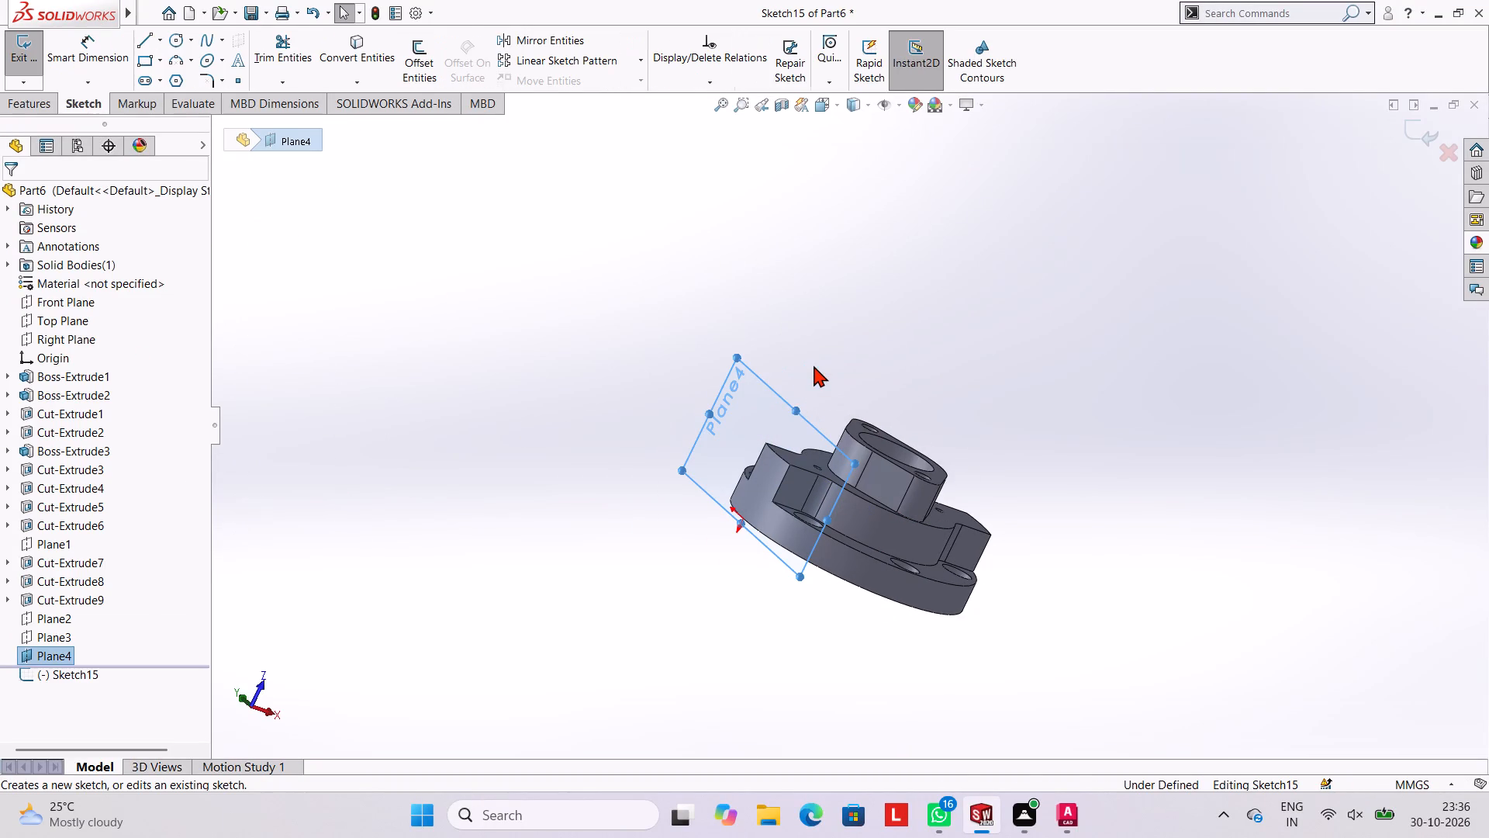
pyautogui.hotkey('ctrl', '8')
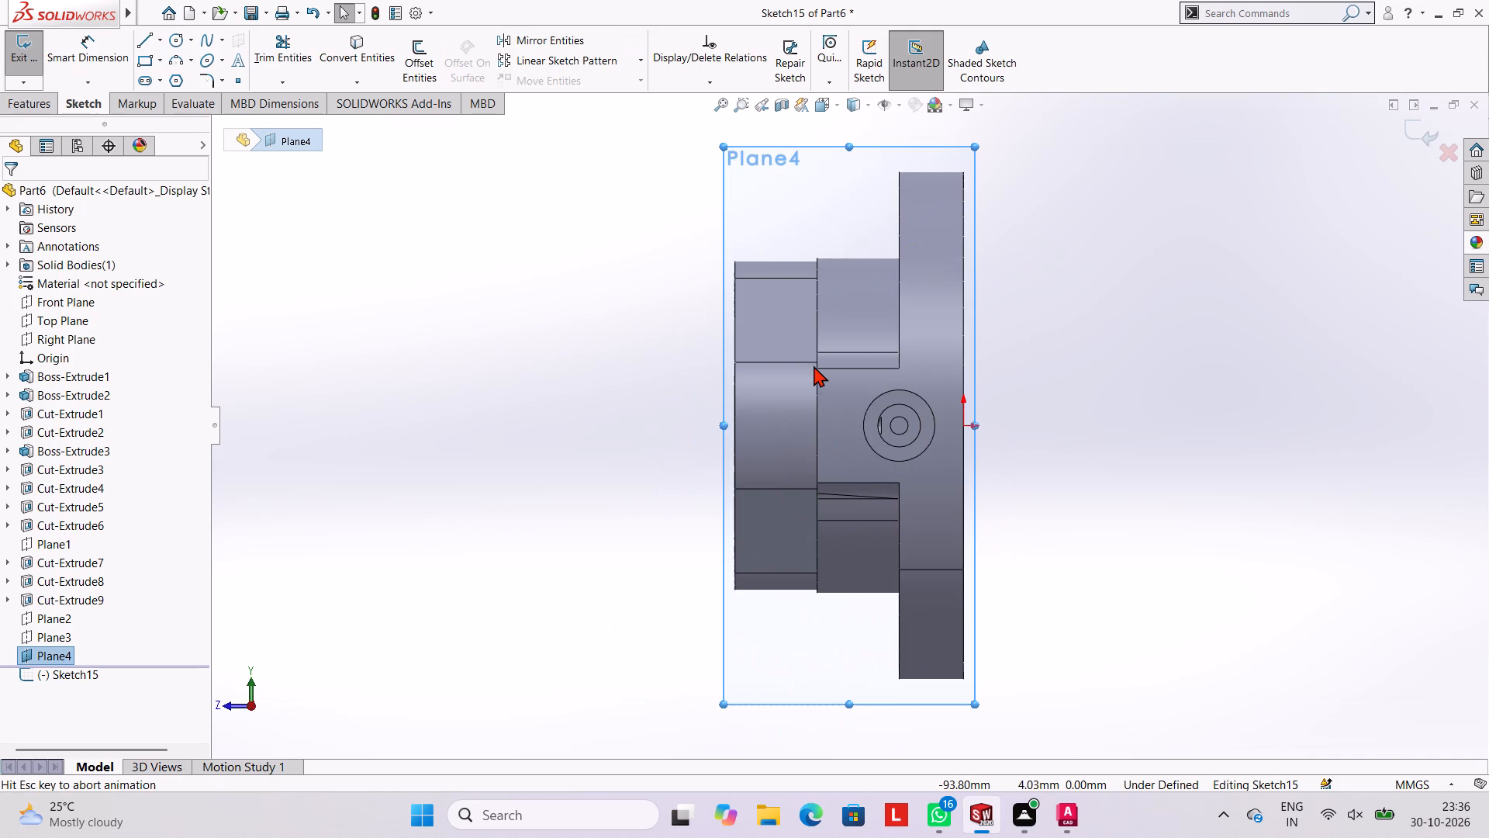
pyautogui.hotkey('ctrl', '8')
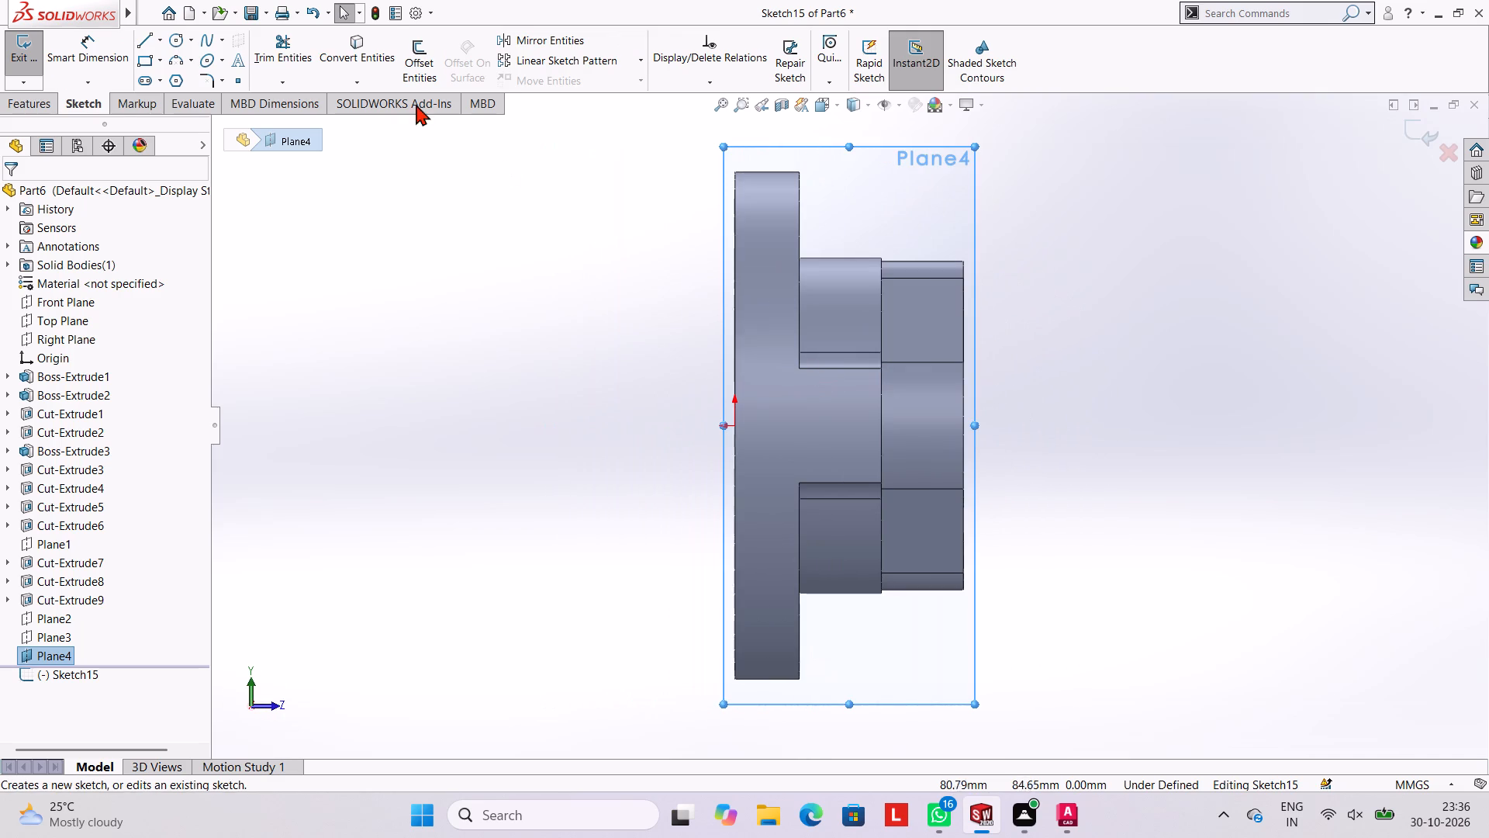
pyautogui.click(139, 41)
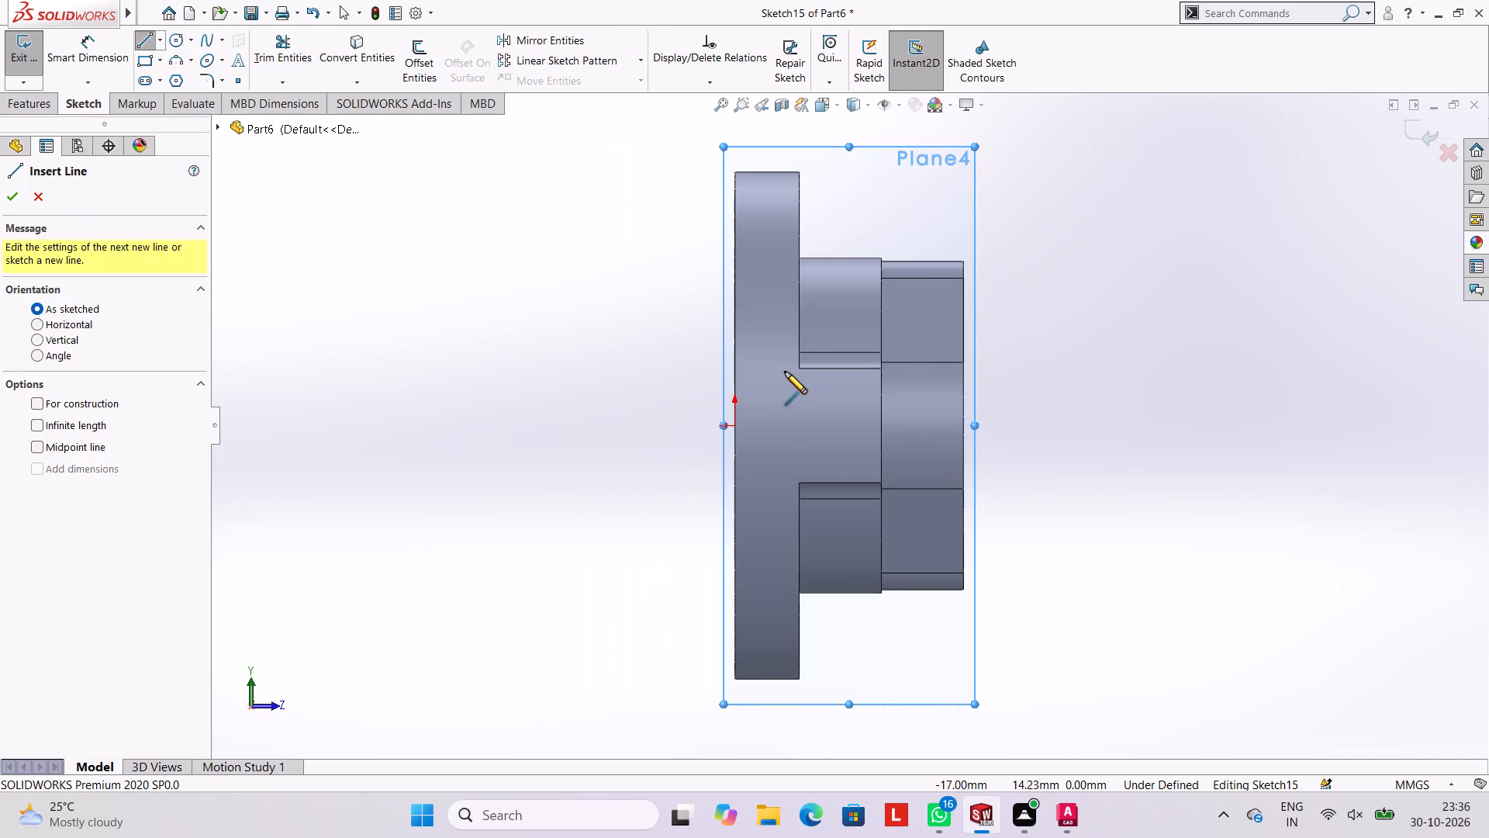
pyautogui.click(799, 370)
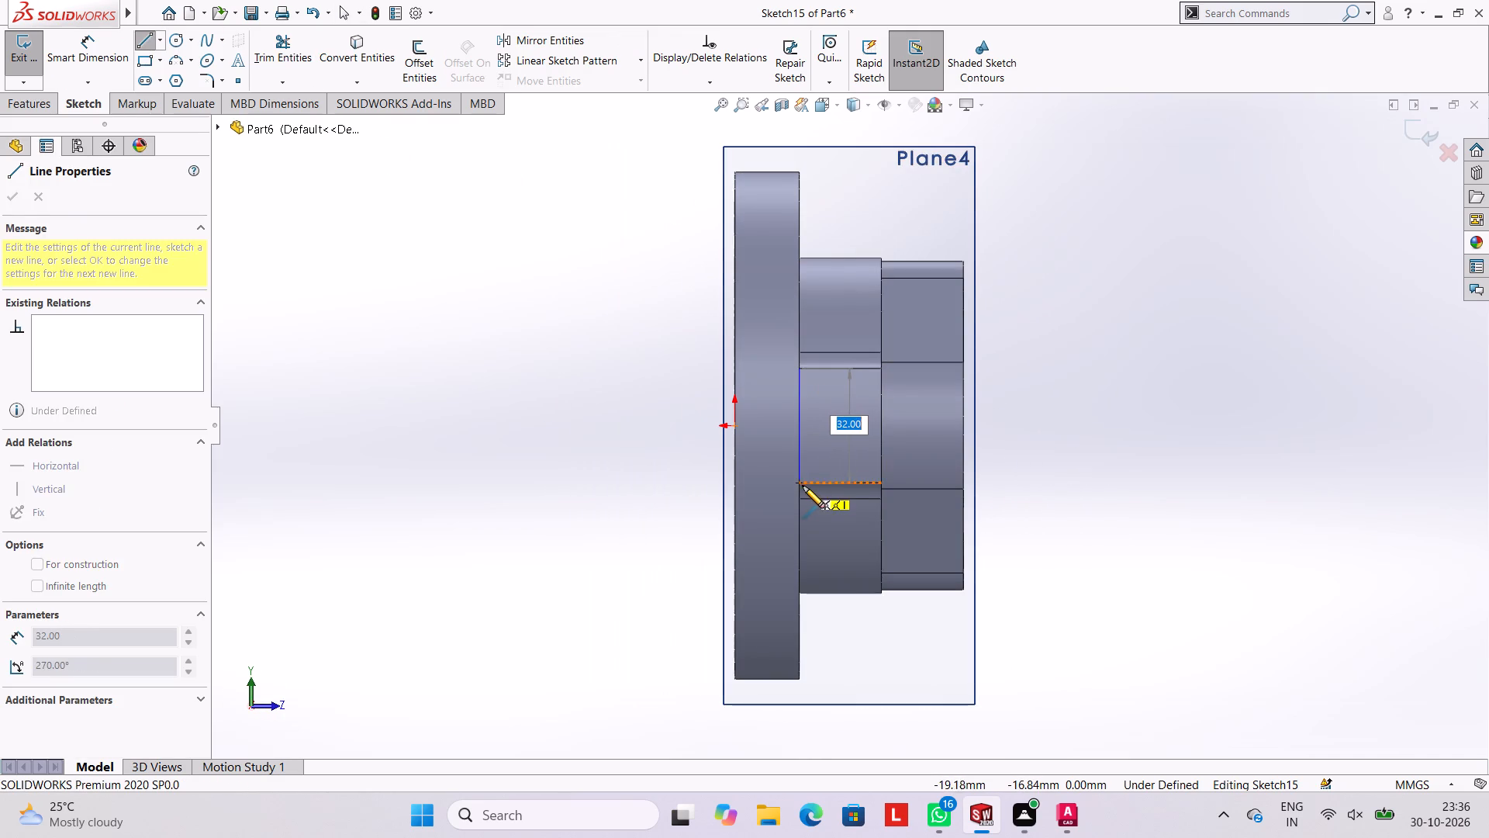
pyautogui.click(800, 484)
pyautogui.press('Escape')
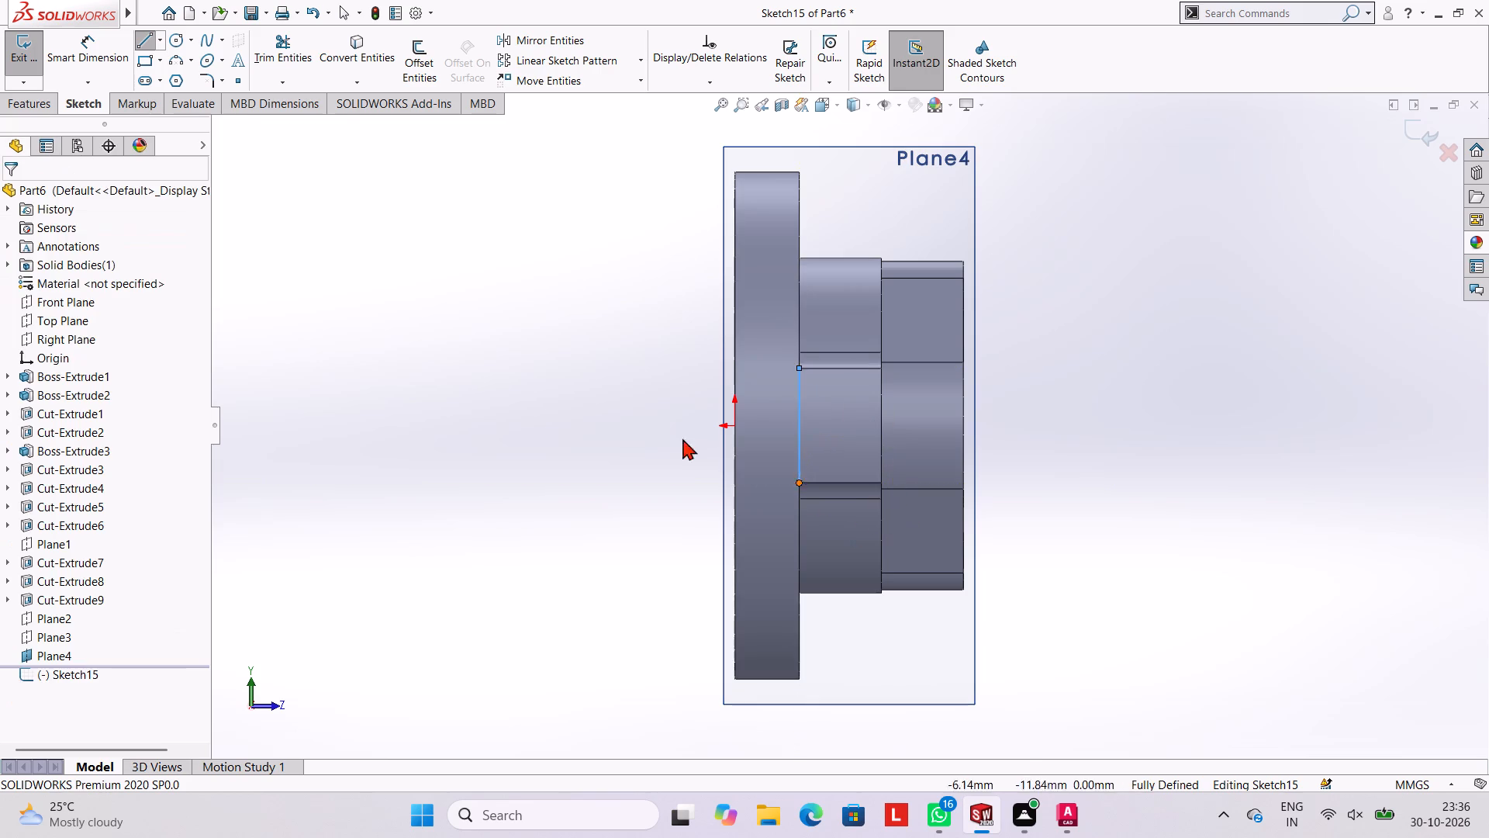
pyautogui.press('Escape')
pyautogui.press('Escape')
# Sketch a 20 mm diameter circle centred on the helper line's midpoint.
pyautogui.click(181, 42)
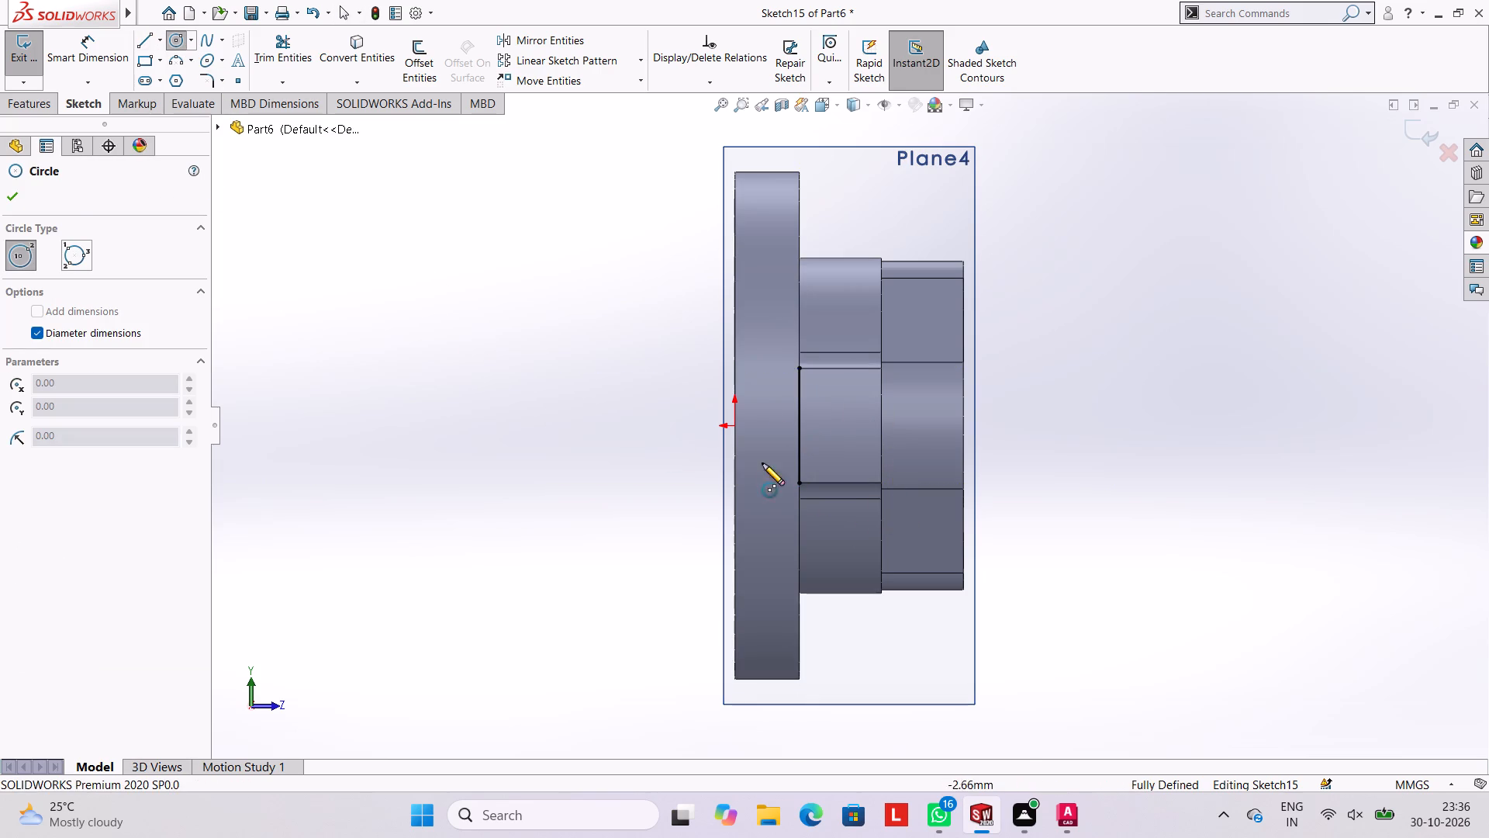
pyautogui.click(800, 425)
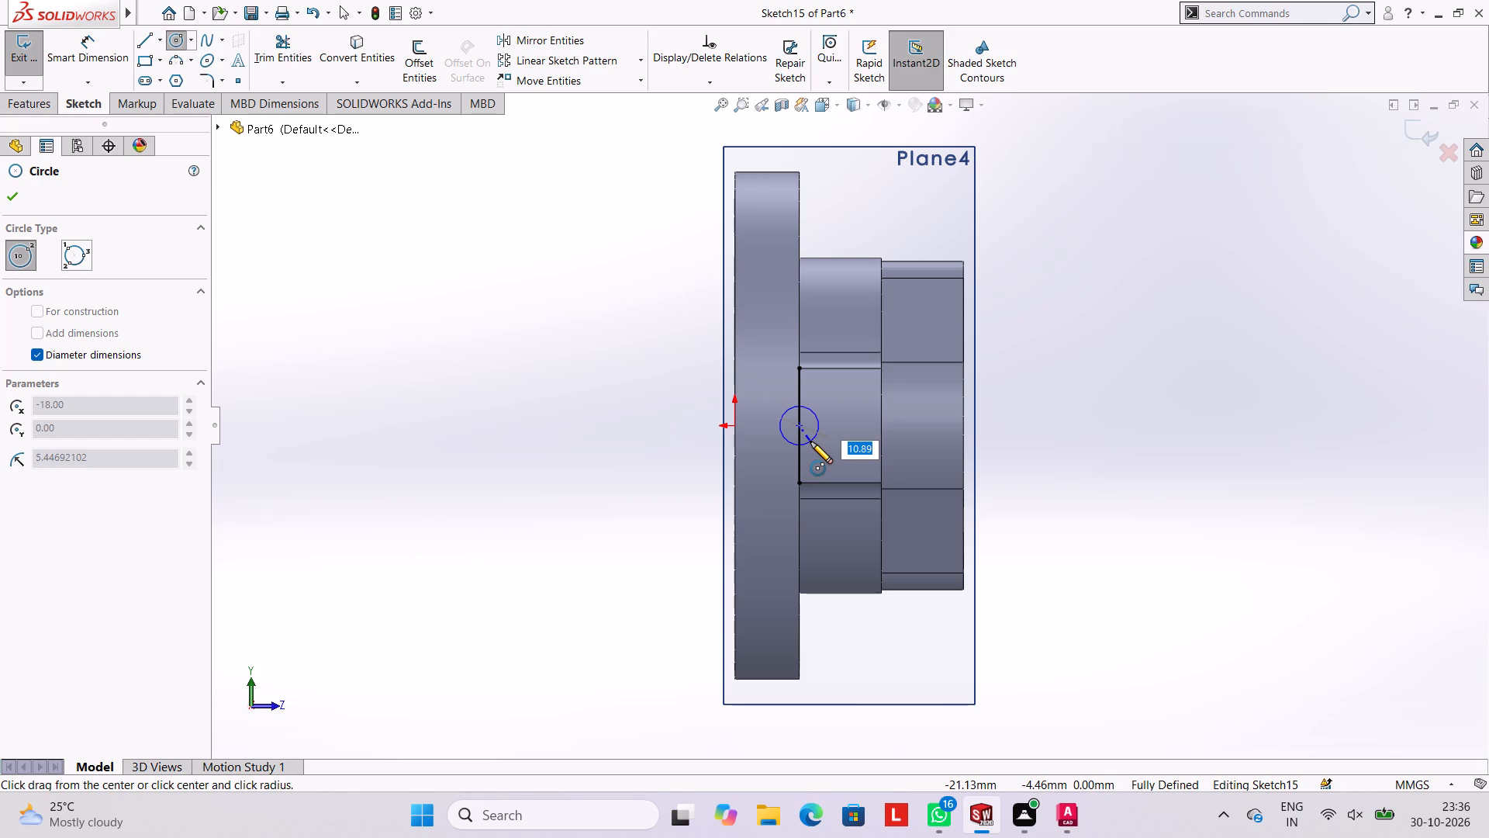
pyautogui.write('20')
pyautogui.press('Return')
pyautogui.press('.')
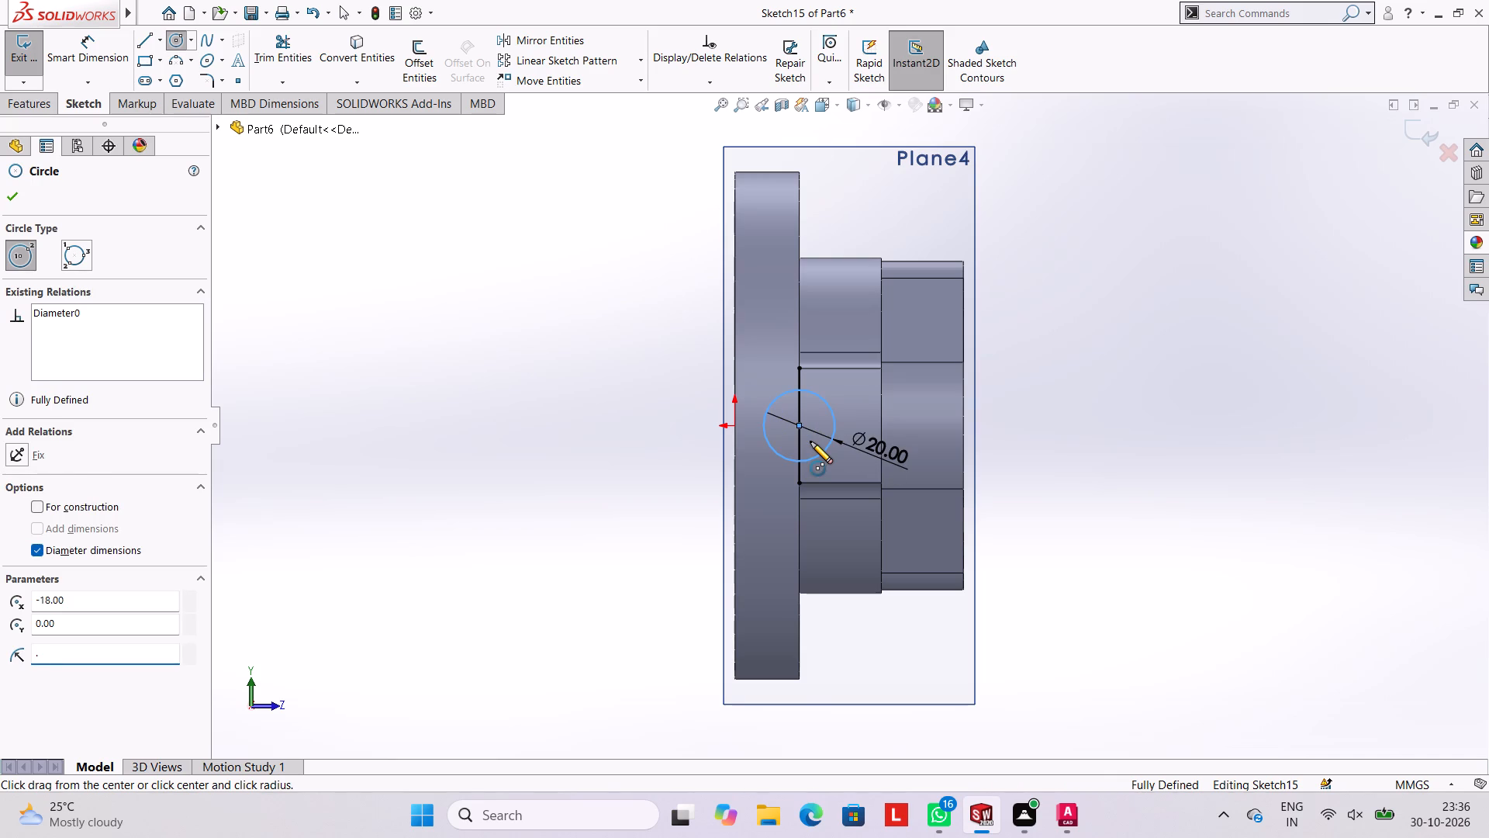
pyautogui.press('Escape')
pyautogui.press('Escape')
pyautogui.press('Escape')
pyautogui.press('Escape')
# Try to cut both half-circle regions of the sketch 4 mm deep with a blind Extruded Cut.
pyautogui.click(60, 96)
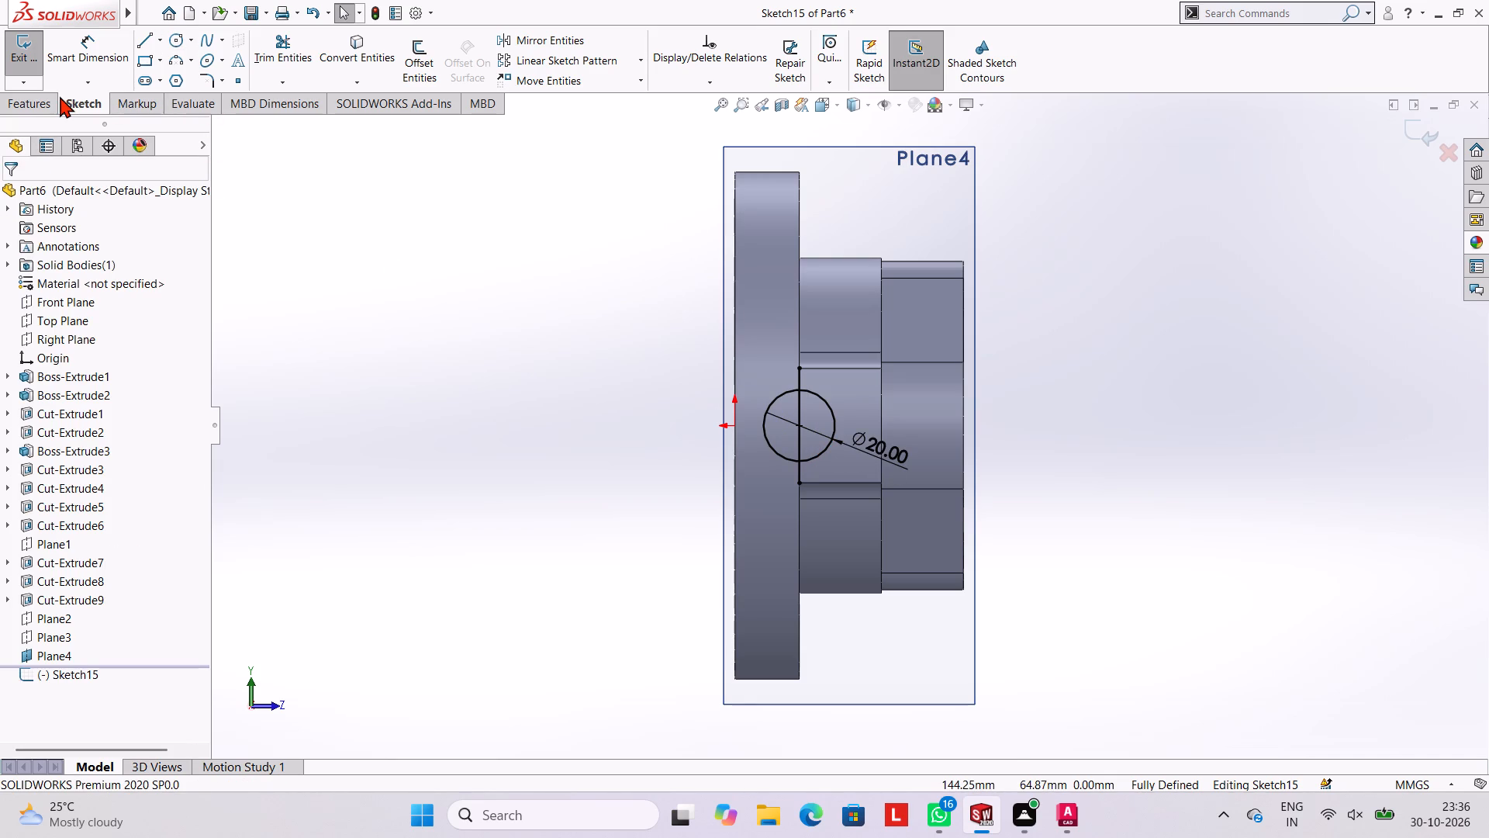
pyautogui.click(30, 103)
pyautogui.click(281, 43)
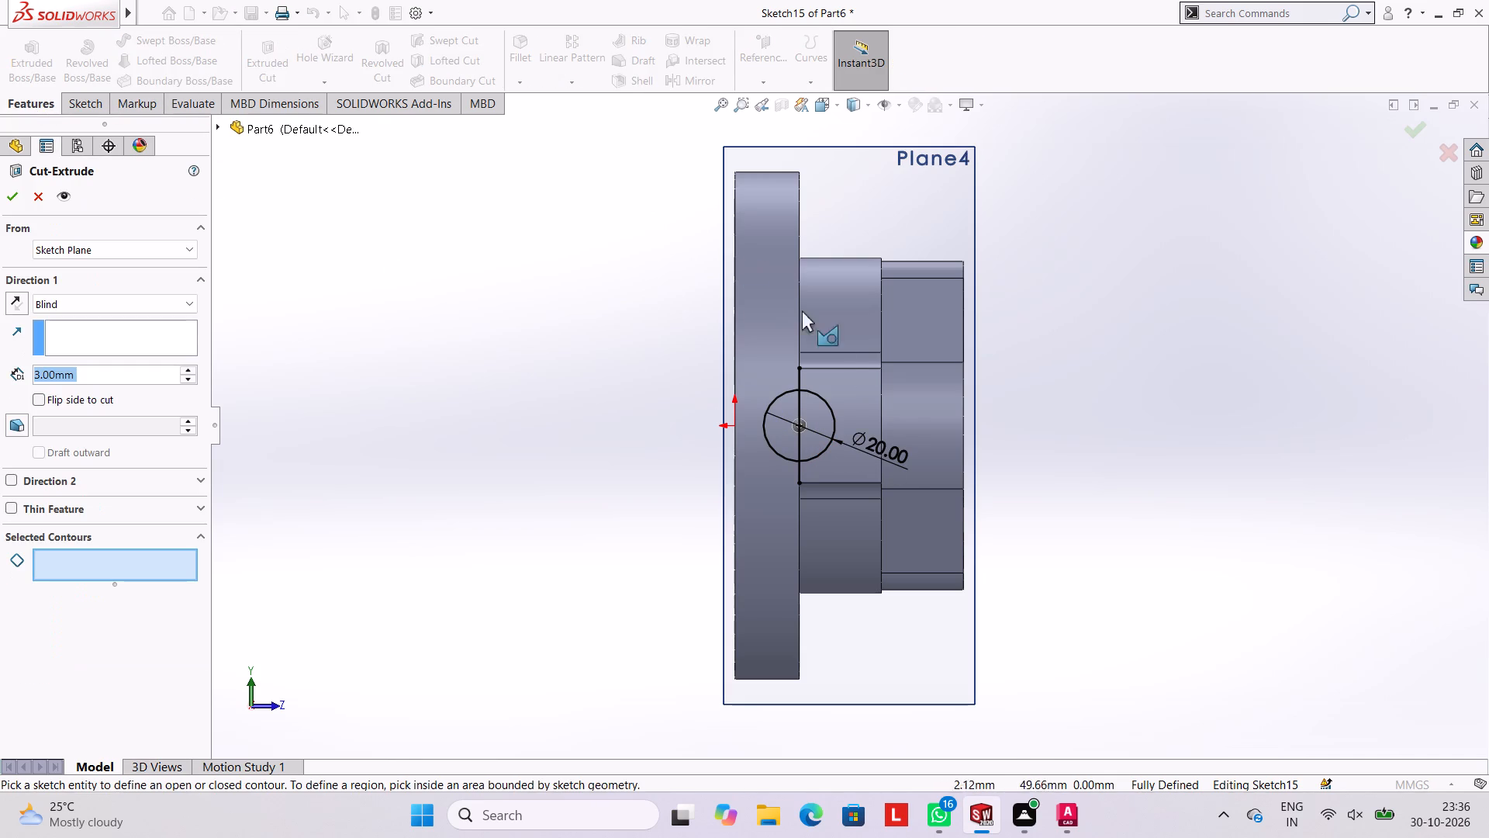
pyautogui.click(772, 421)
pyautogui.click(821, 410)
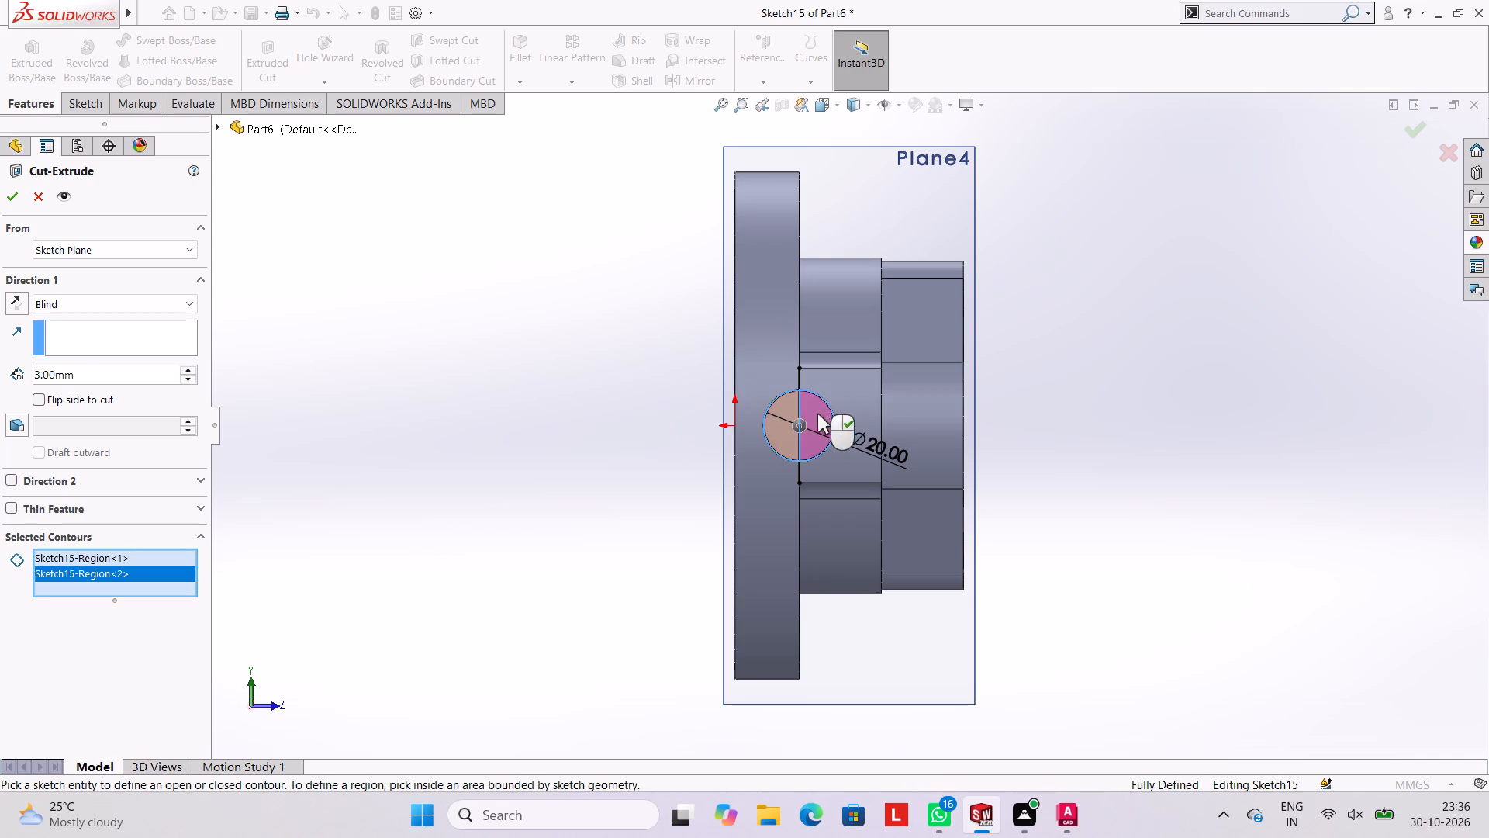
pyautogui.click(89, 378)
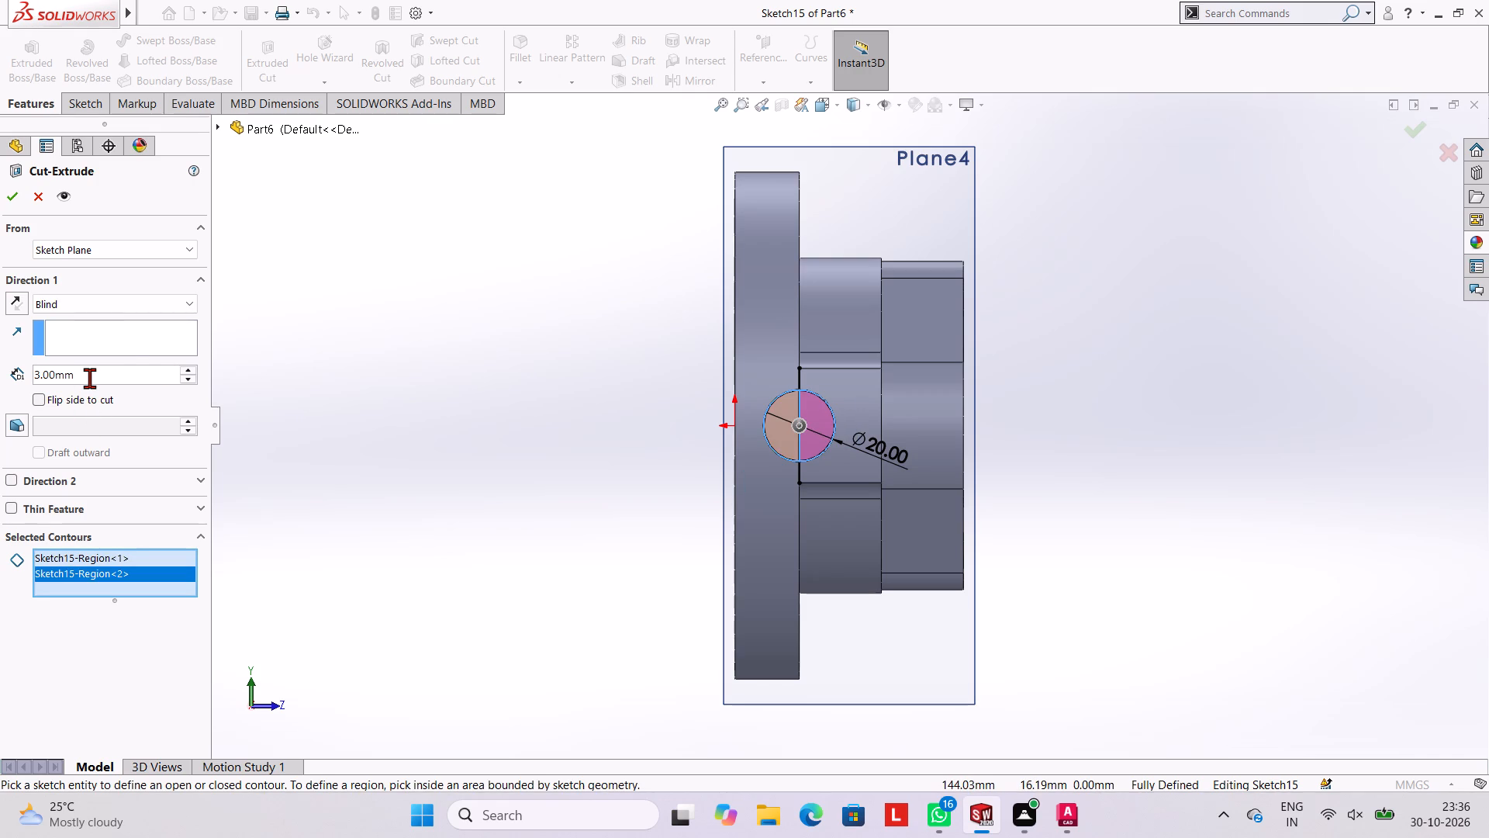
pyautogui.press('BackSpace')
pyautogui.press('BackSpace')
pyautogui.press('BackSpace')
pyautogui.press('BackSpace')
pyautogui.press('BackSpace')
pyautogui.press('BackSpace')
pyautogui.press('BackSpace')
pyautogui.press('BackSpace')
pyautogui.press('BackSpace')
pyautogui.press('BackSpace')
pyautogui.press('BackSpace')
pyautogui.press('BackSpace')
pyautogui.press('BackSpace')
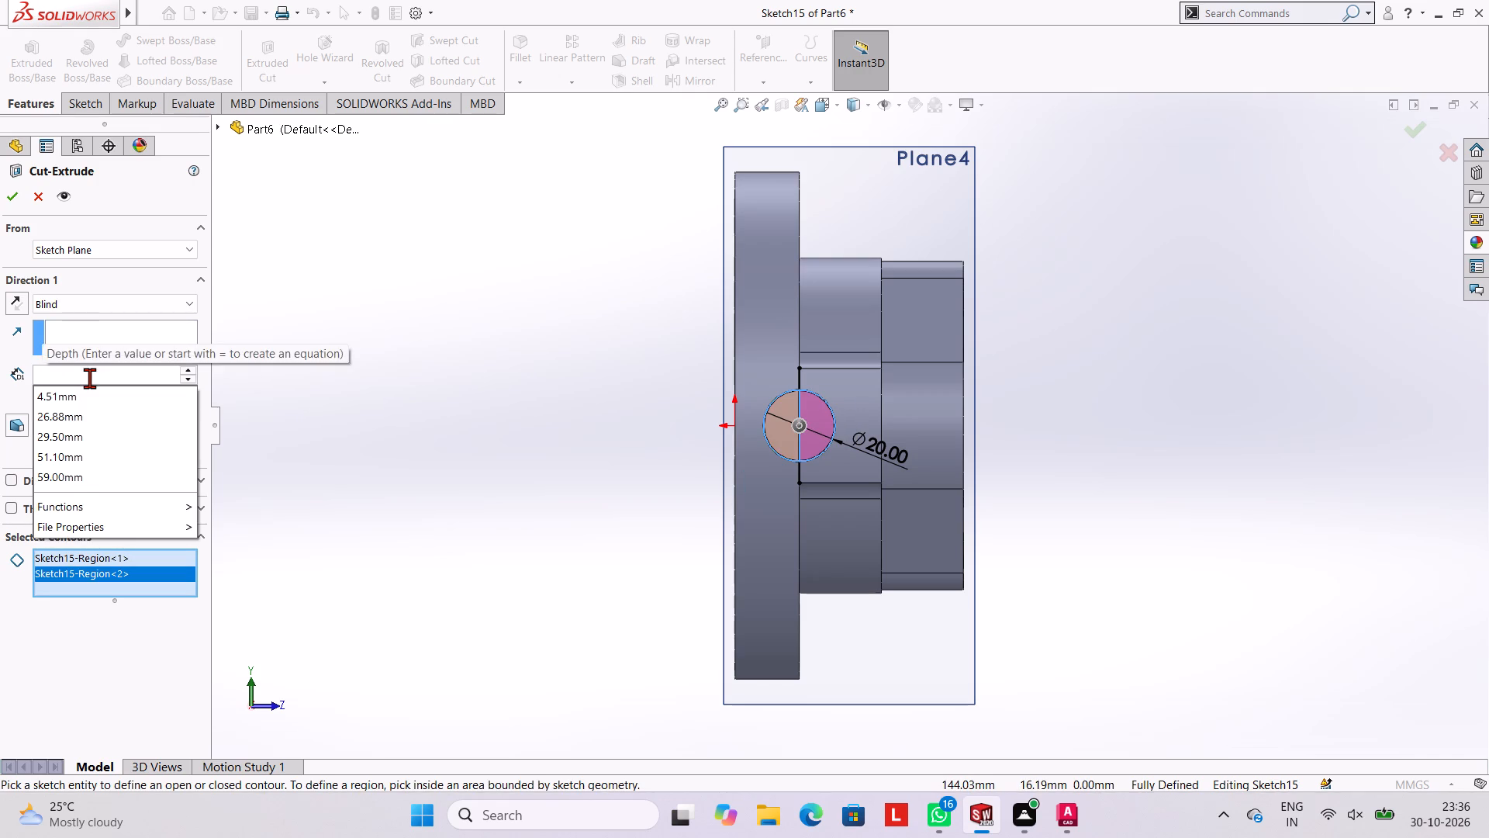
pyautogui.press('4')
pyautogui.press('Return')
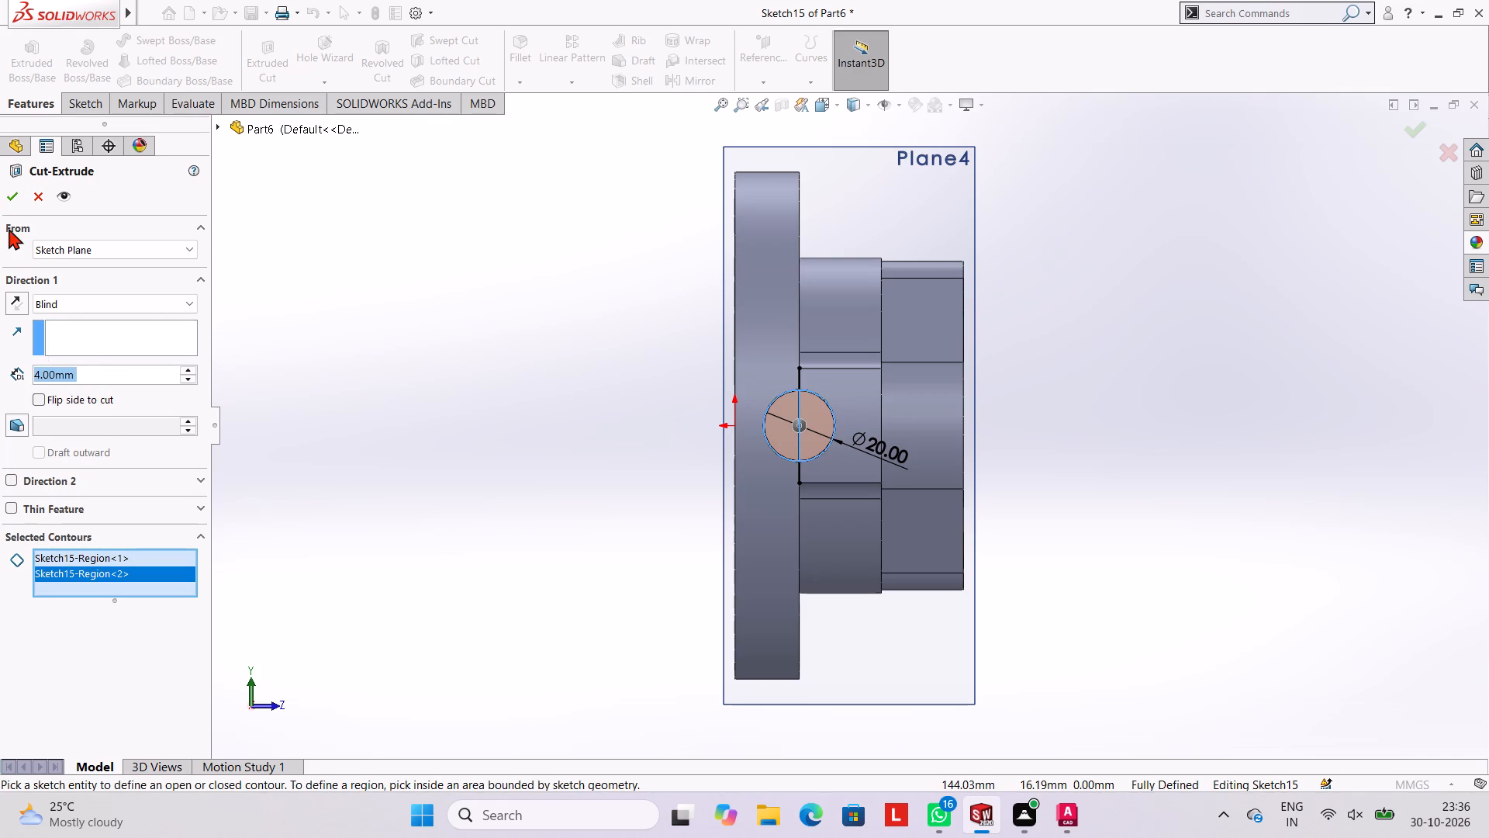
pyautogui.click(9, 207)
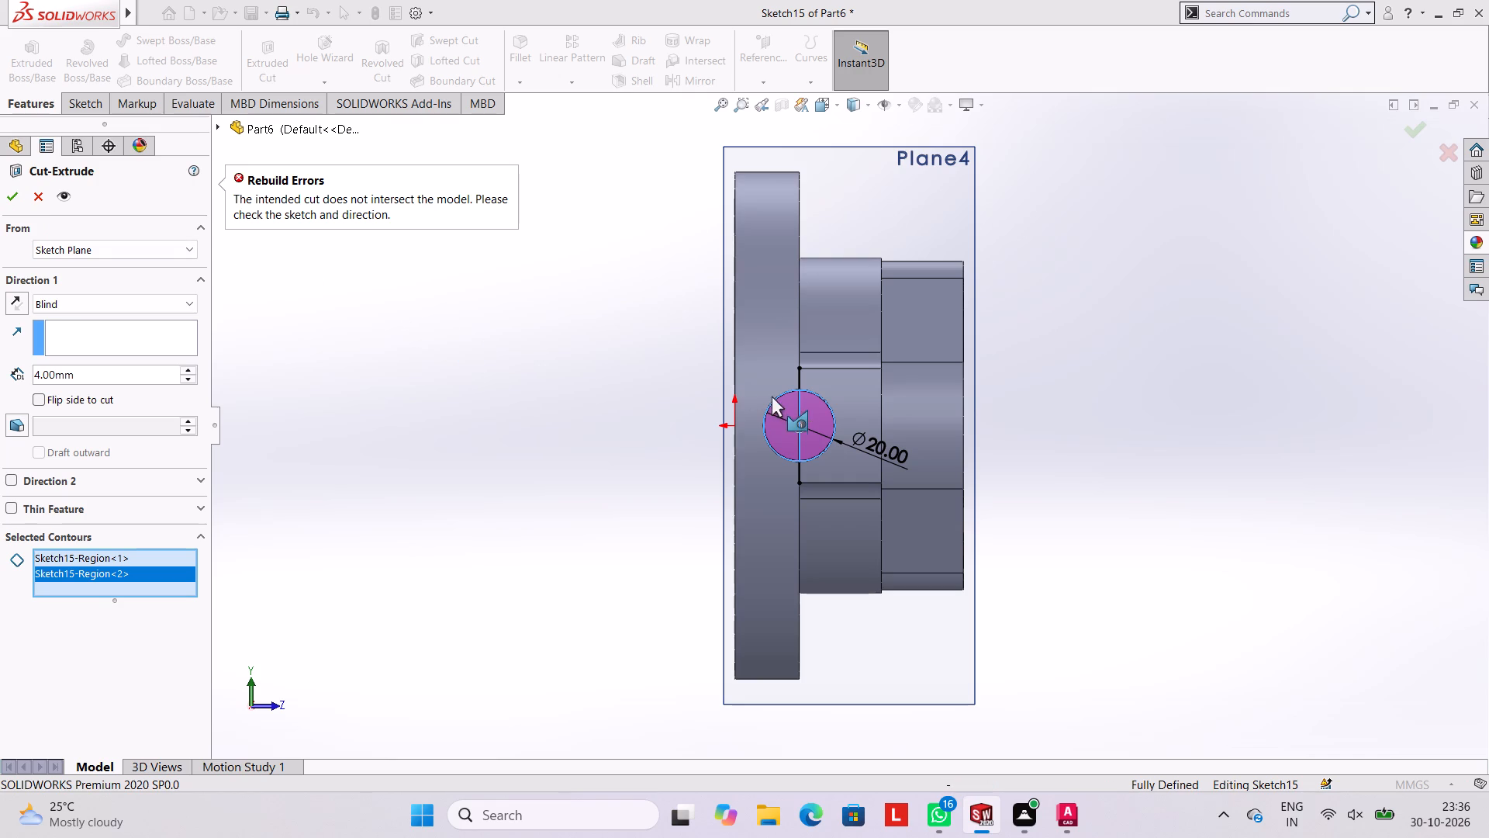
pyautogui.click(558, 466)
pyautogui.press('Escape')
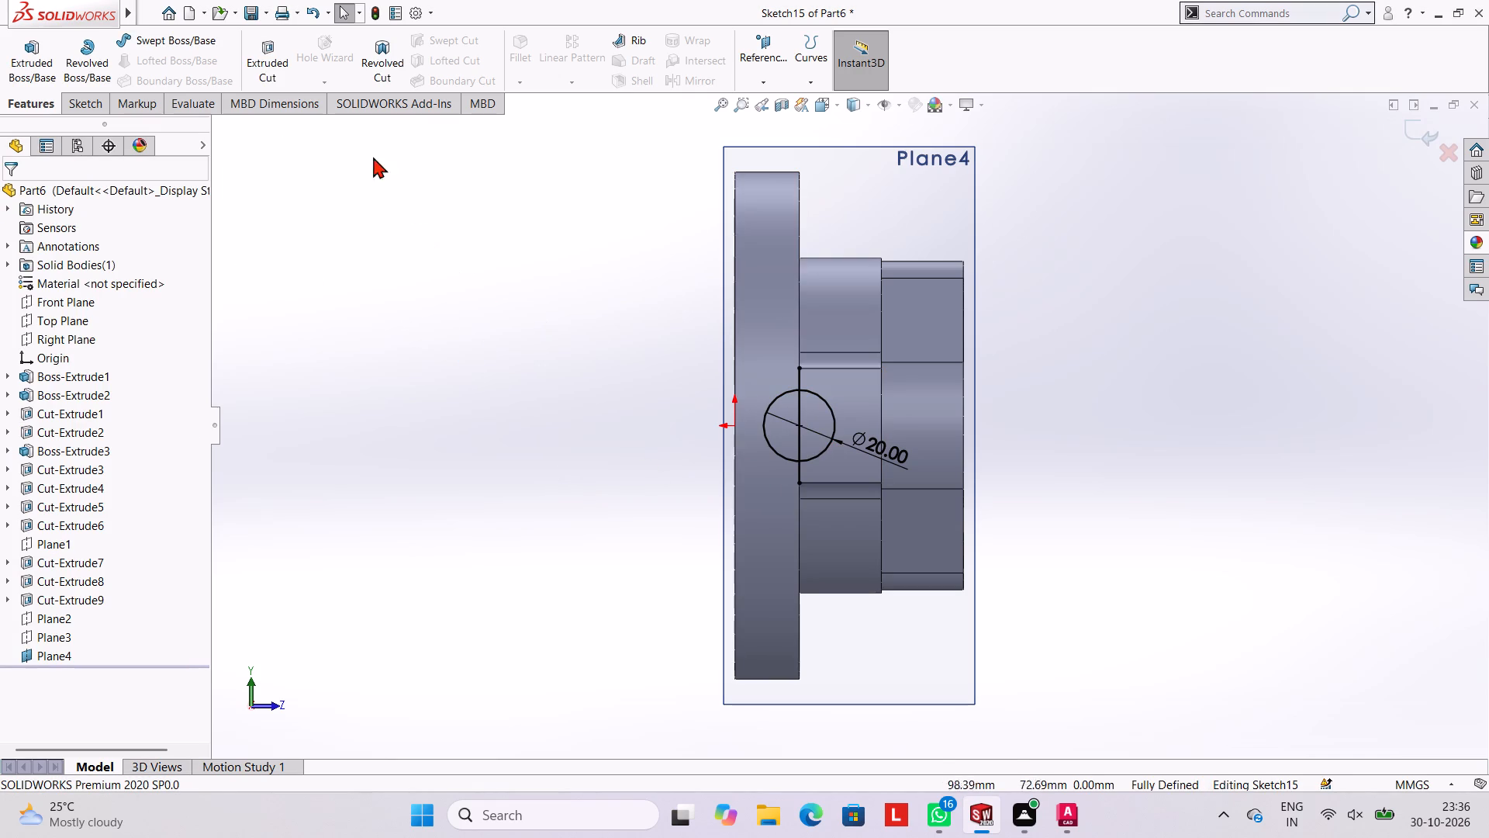
# Trim away the vertical helper line, deleting its midpoint relation, so that only the 20 mm circle remains.
pyautogui.click(104, 103)
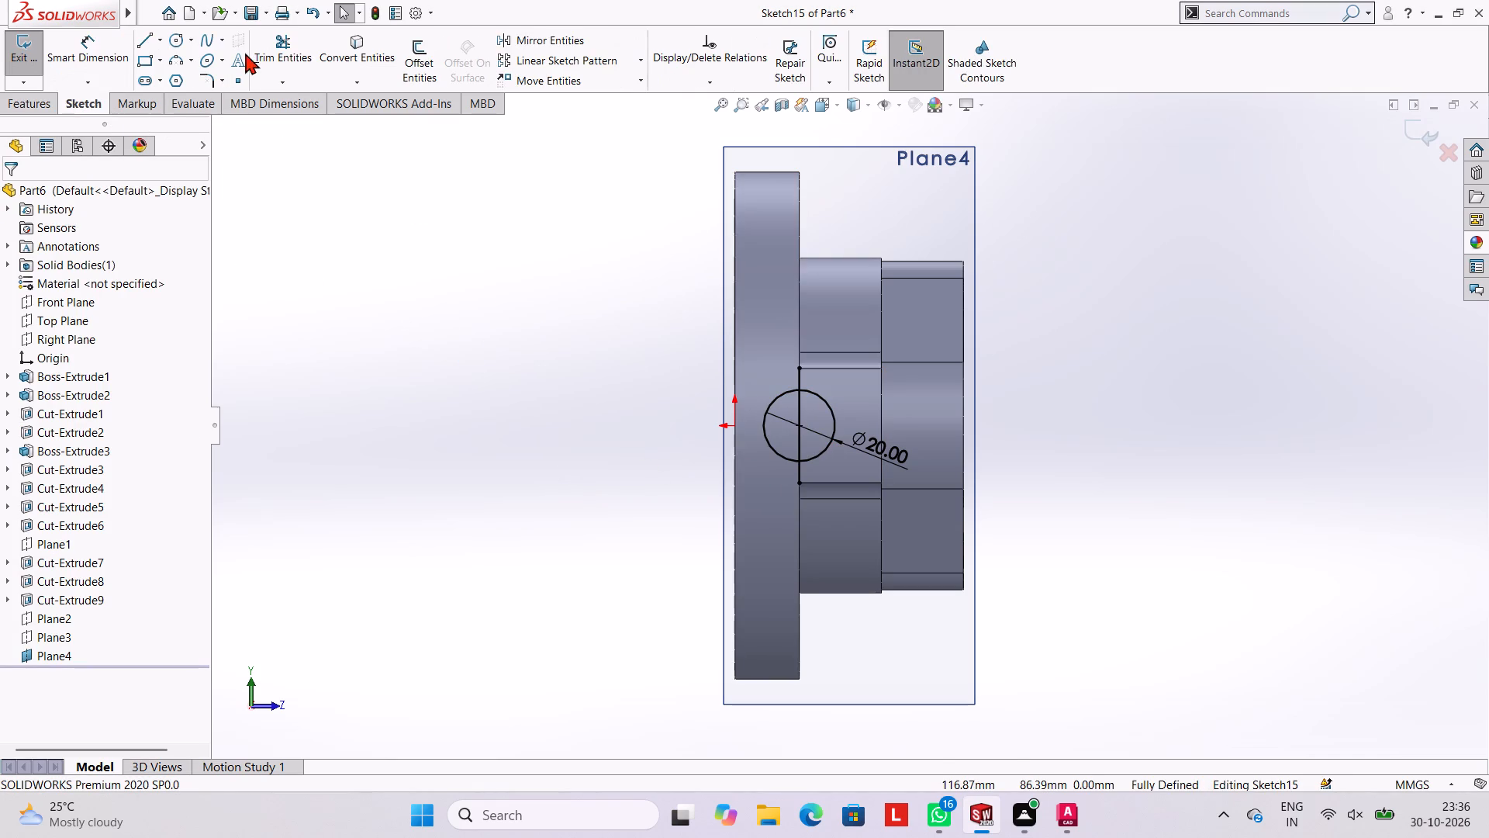
pyautogui.click(291, 48)
pyautogui.click(800, 379)
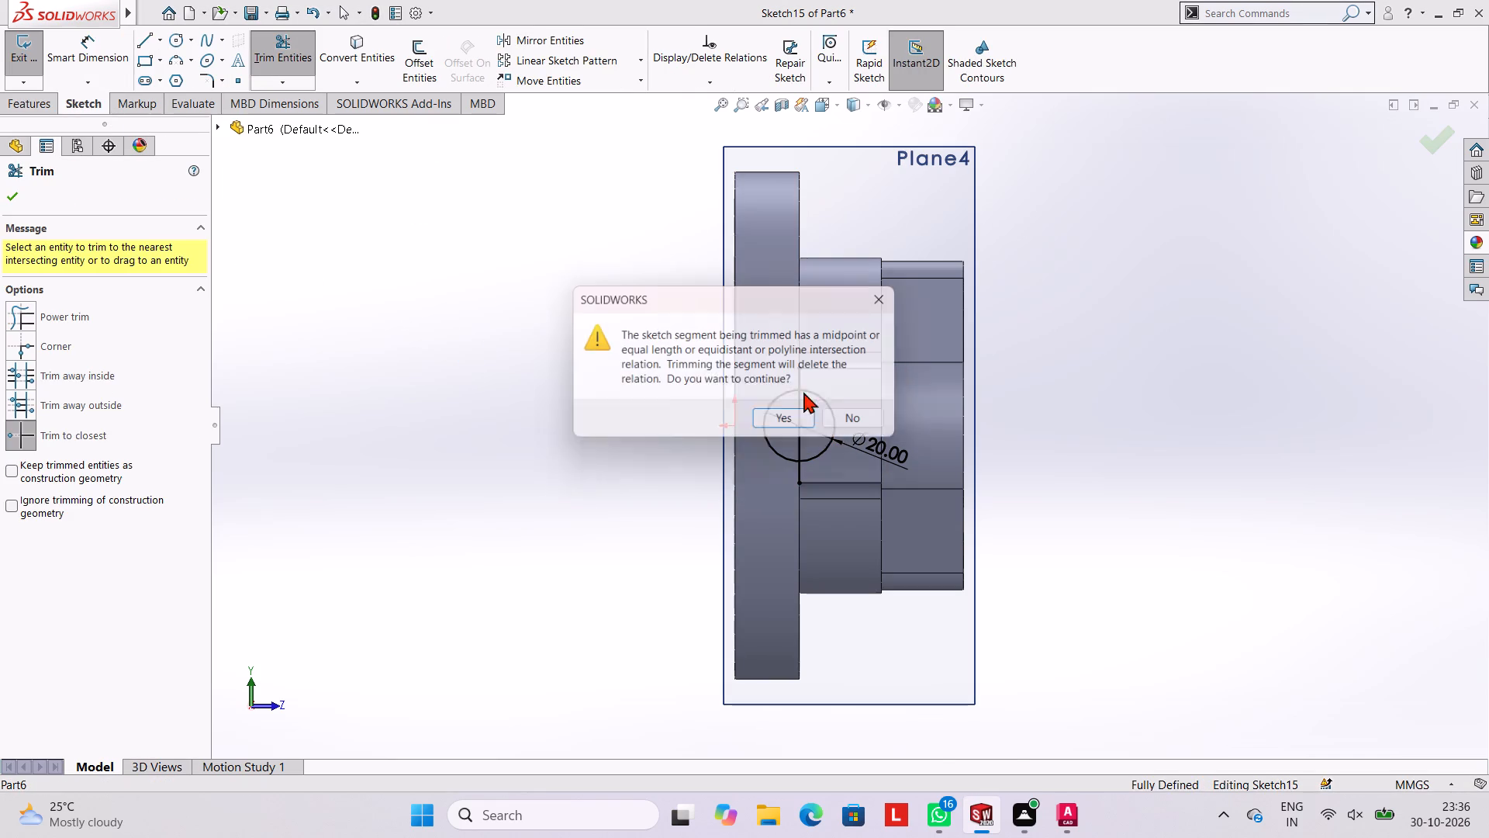
pyautogui.click(797, 420)
pyautogui.click(796, 414)
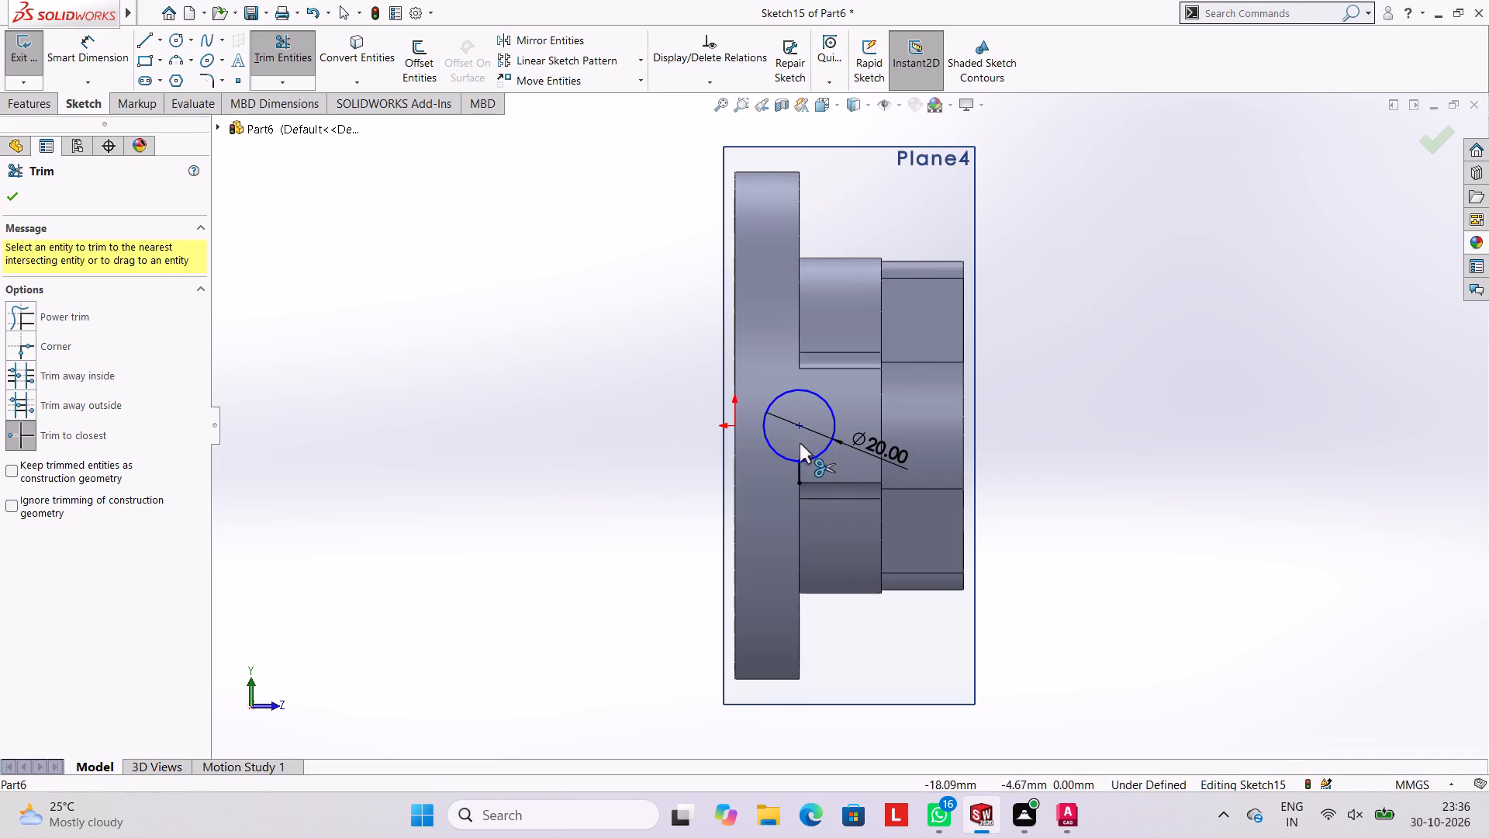
pyautogui.click(799, 473)
# Cut the 20 mm circle 4 mm deep into the flange's side with a blind Extruded Cut in the reversed direction.
pyautogui.moveTo(1024, 421); pyautogui.dragTo(879, 268, button='middle')
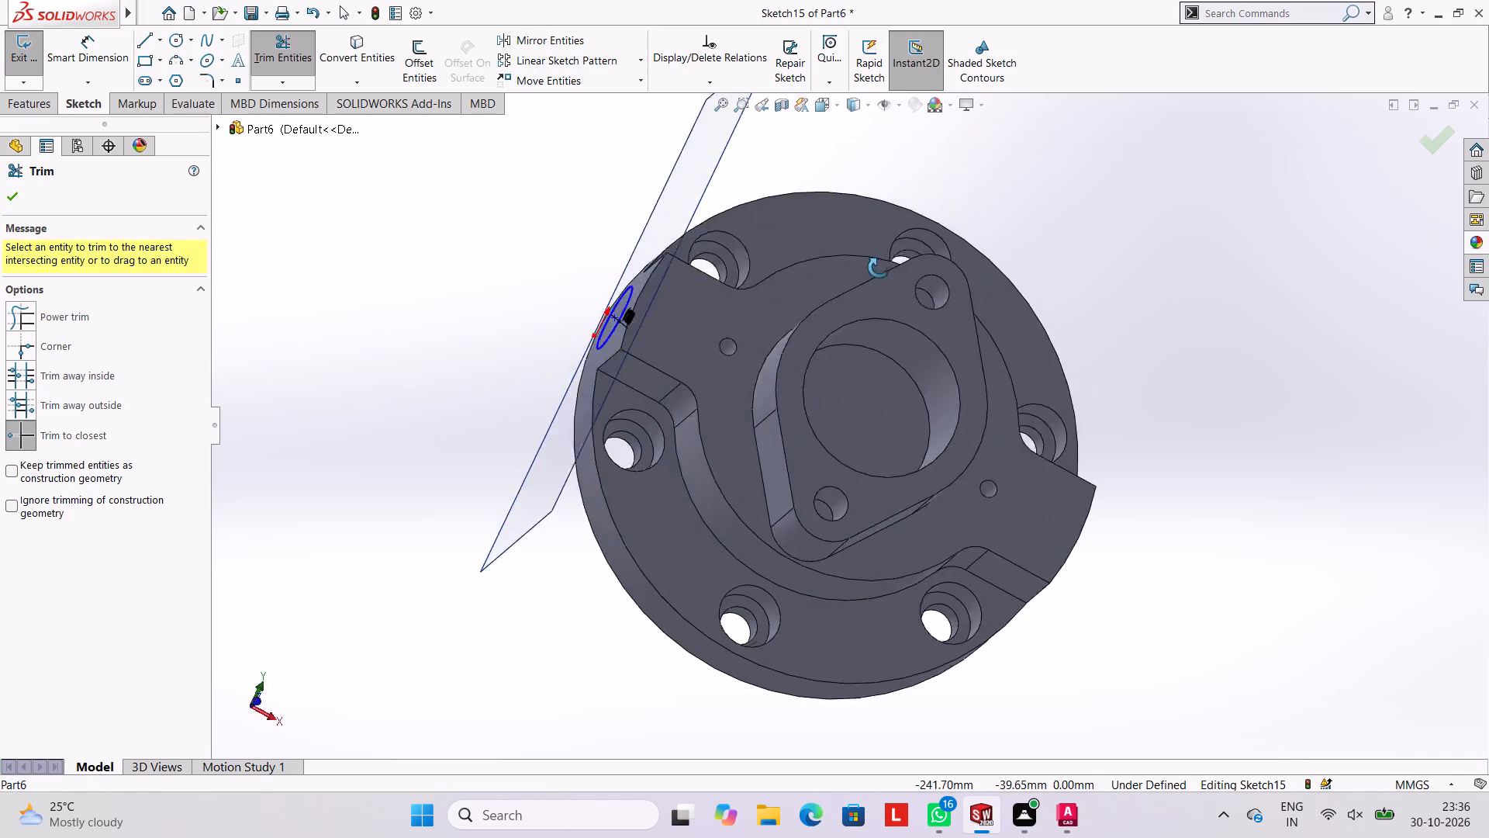
pyautogui.moveTo(879, 268); pyautogui.dragTo(917, 134, button='middle')
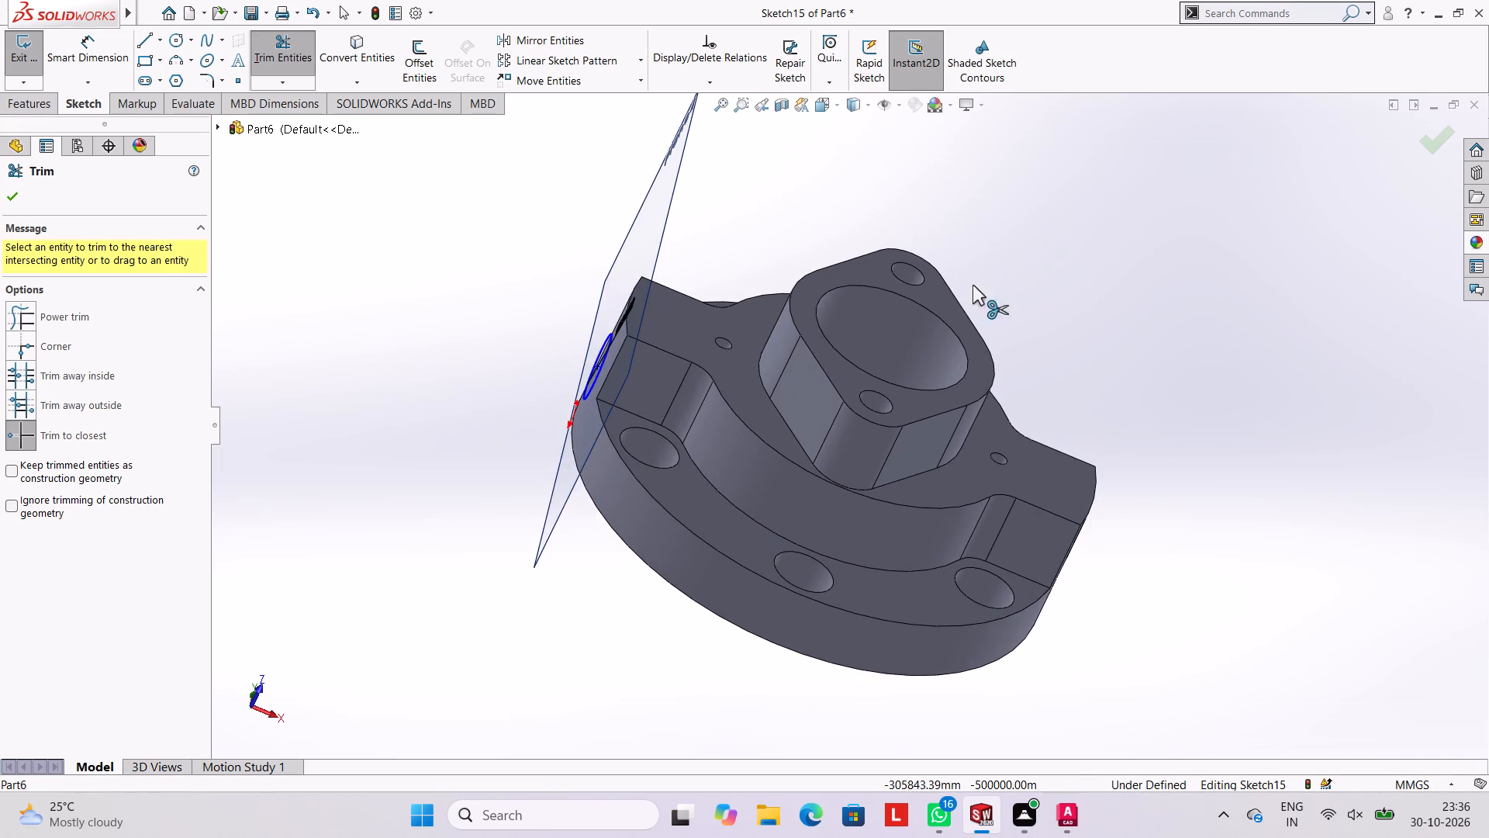
pyautogui.scroll(-4, 869, 355)
pyautogui.moveTo(783, 339); pyautogui.dragTo(796, 216, button='middle')
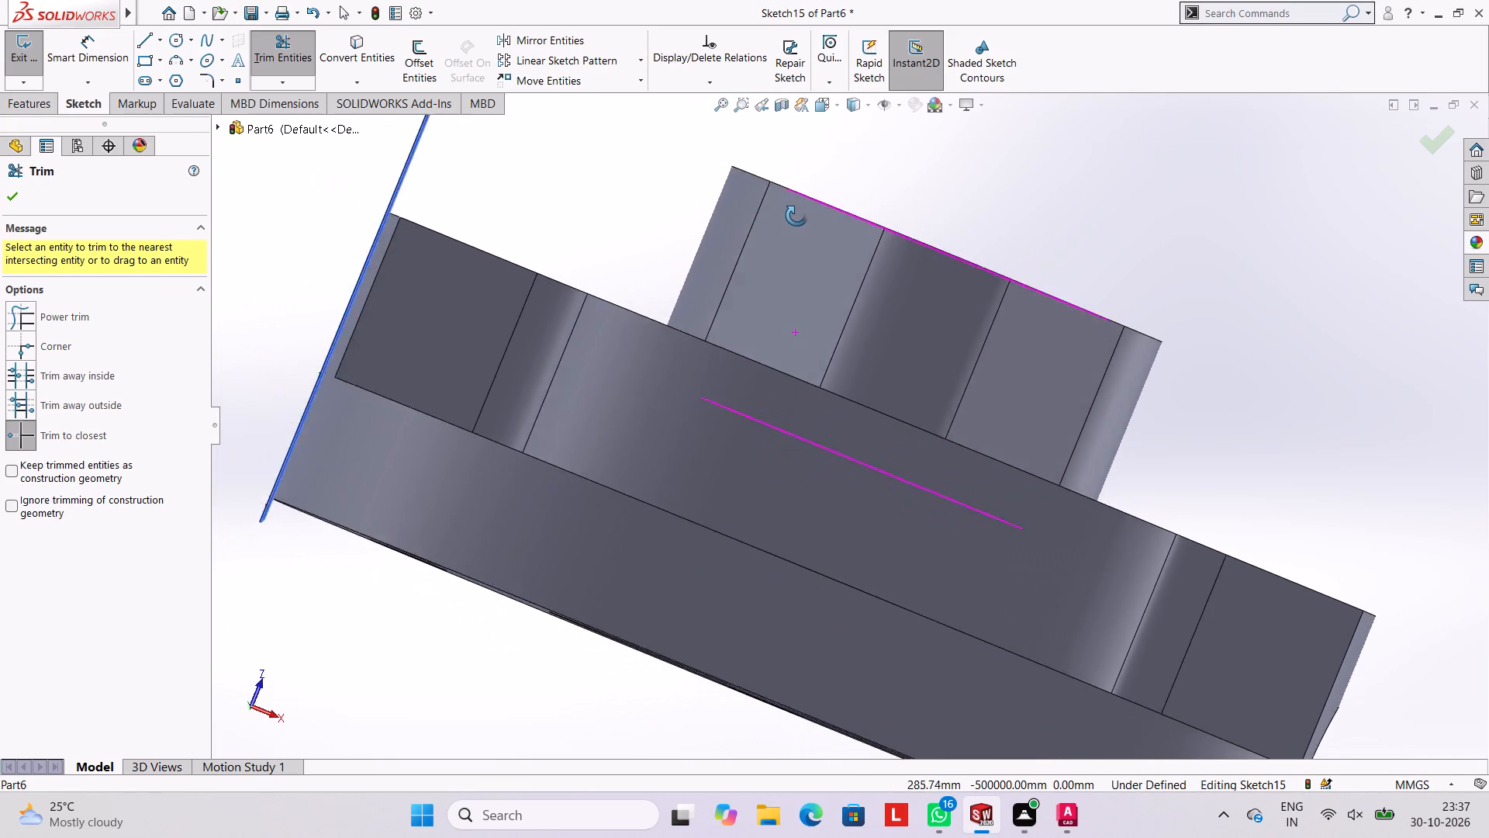
pyautogui.moveTo(796, 216); pyautogui.dragTo(797, 193, button='middle')
pyautogui.scroll(1, 797, 193)
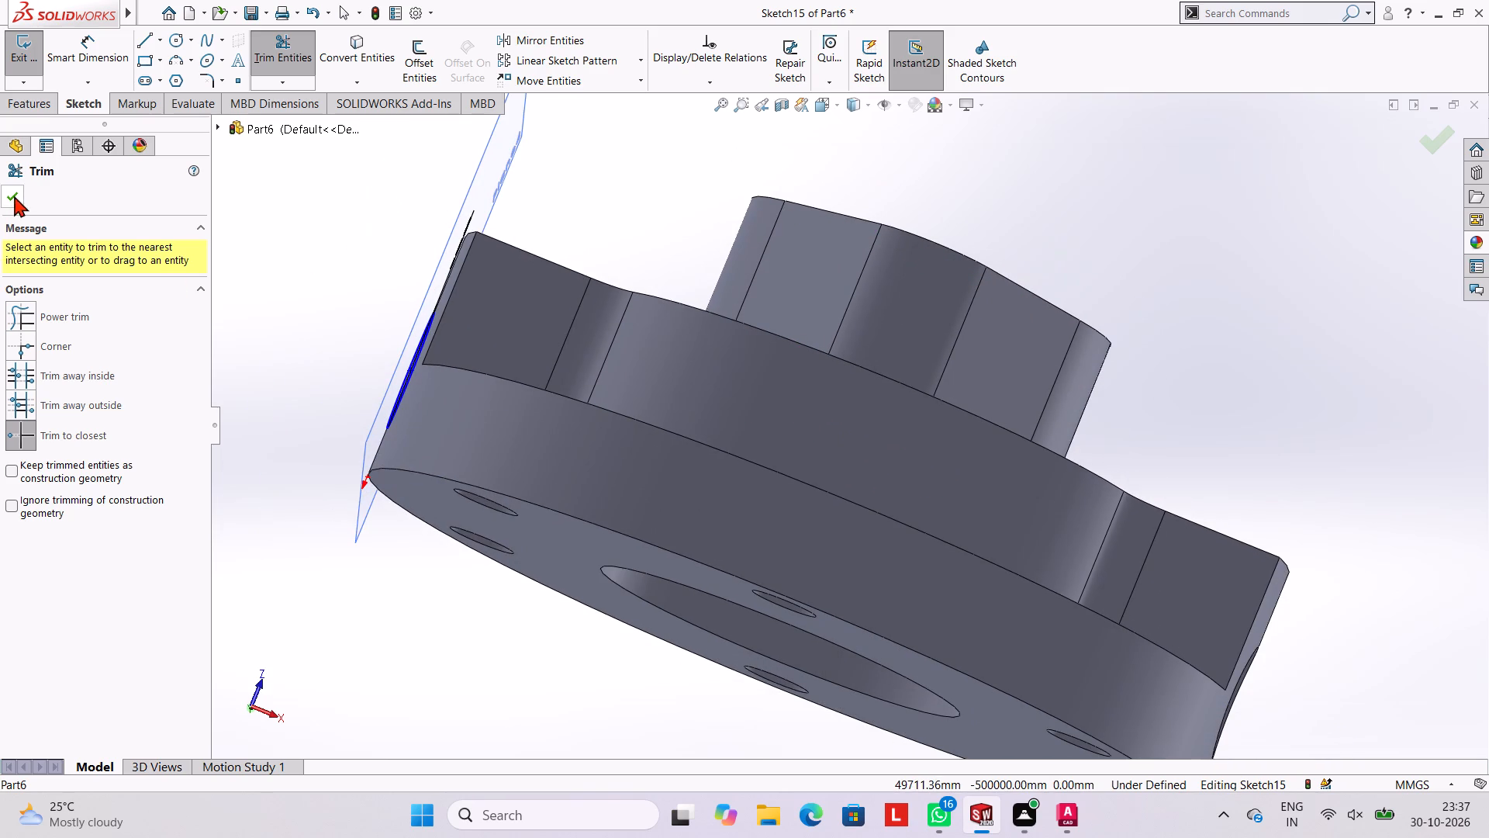
pyautogui.click(22, 103)
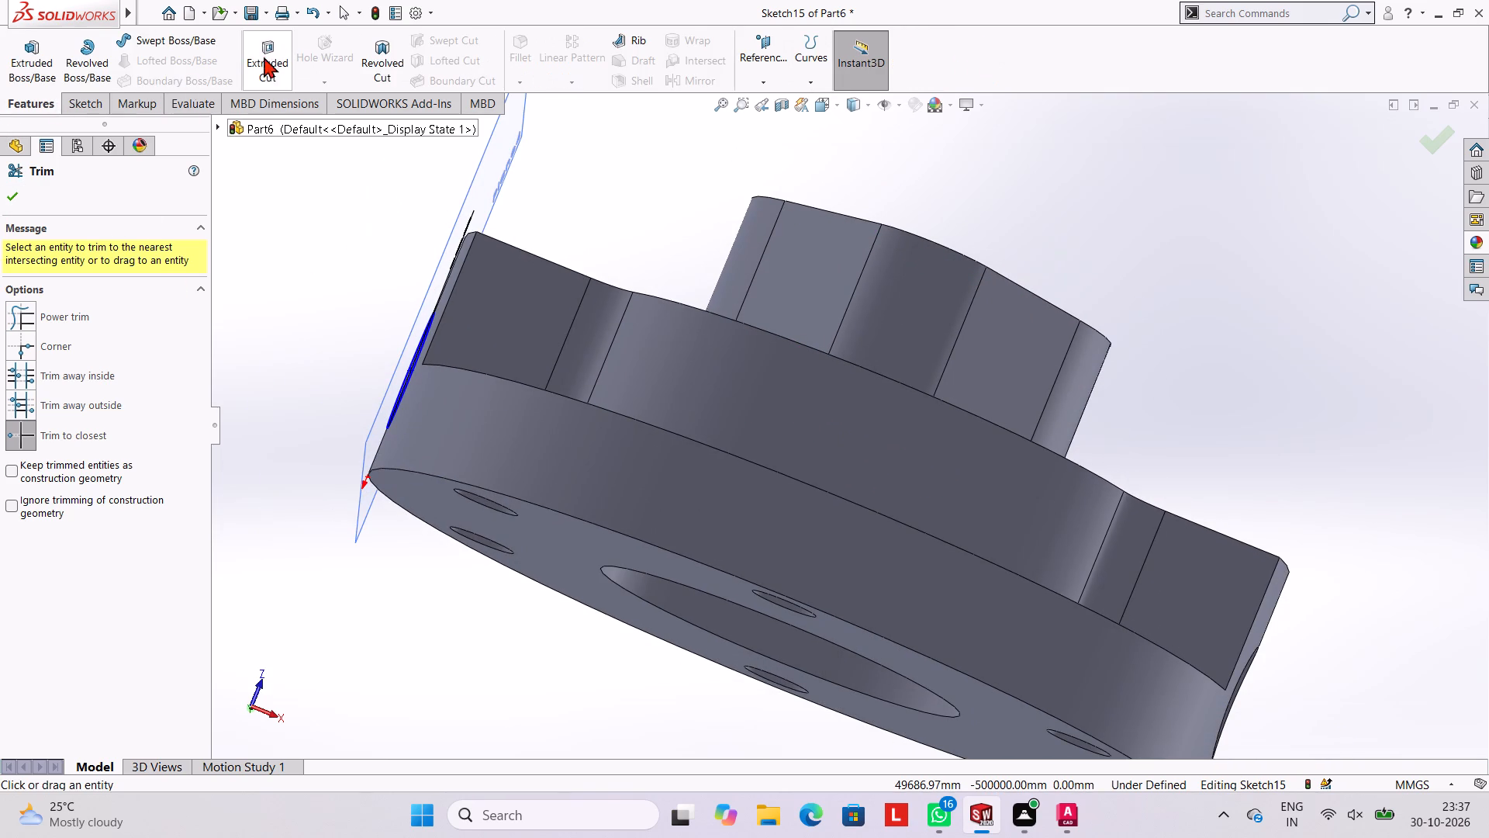
pyautogui.click(271, 54)
pyautogui.moveTo(351, 287); pyautogui.dragTo(381, 318, button='middle')
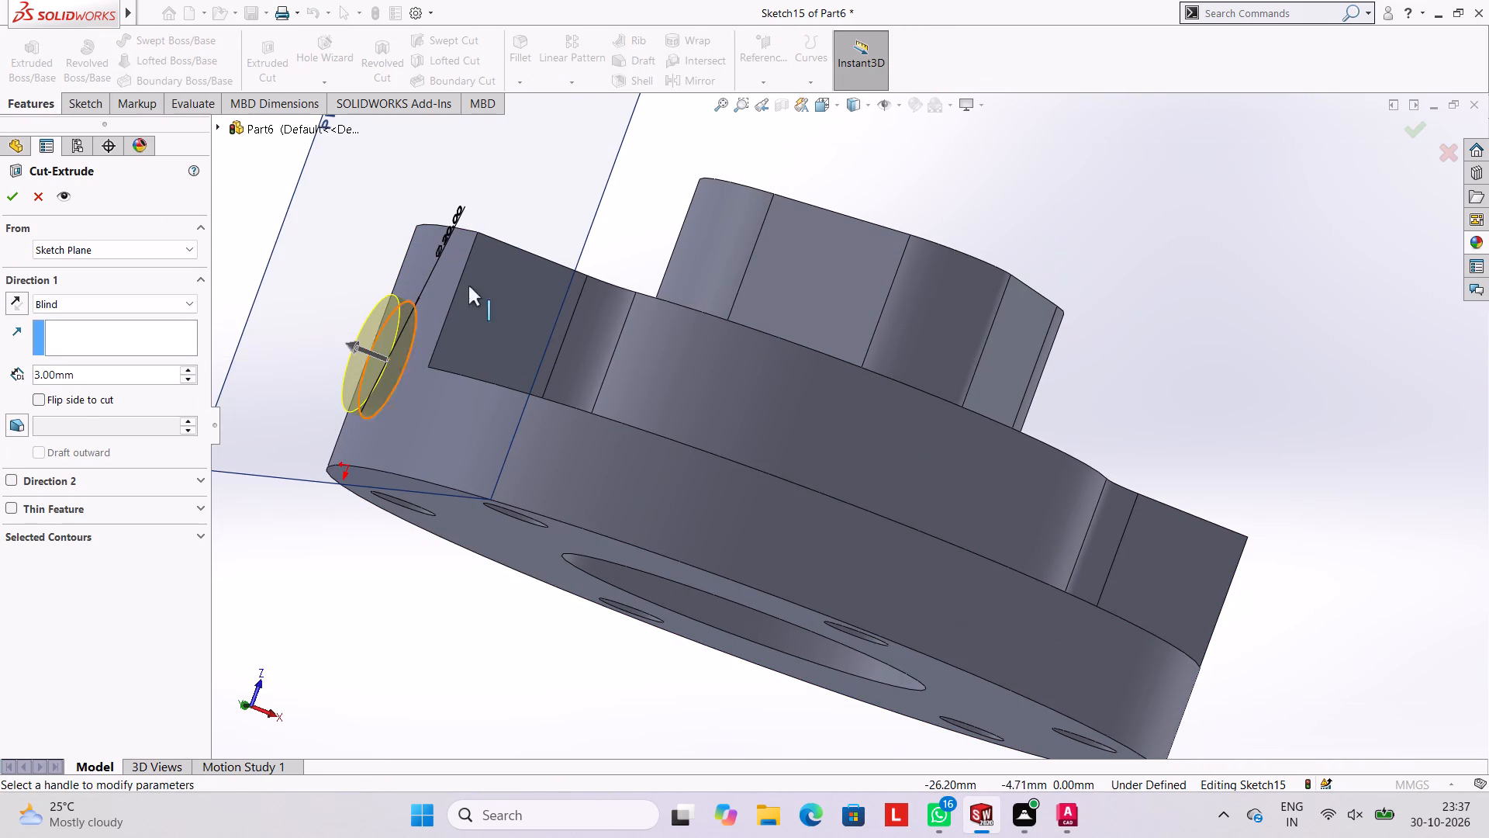
pyautogui.scroll(4, 502, 268)
pyautogui.moveTo(862, 239); pyautogui.dragTo(818, 226, button='middle')
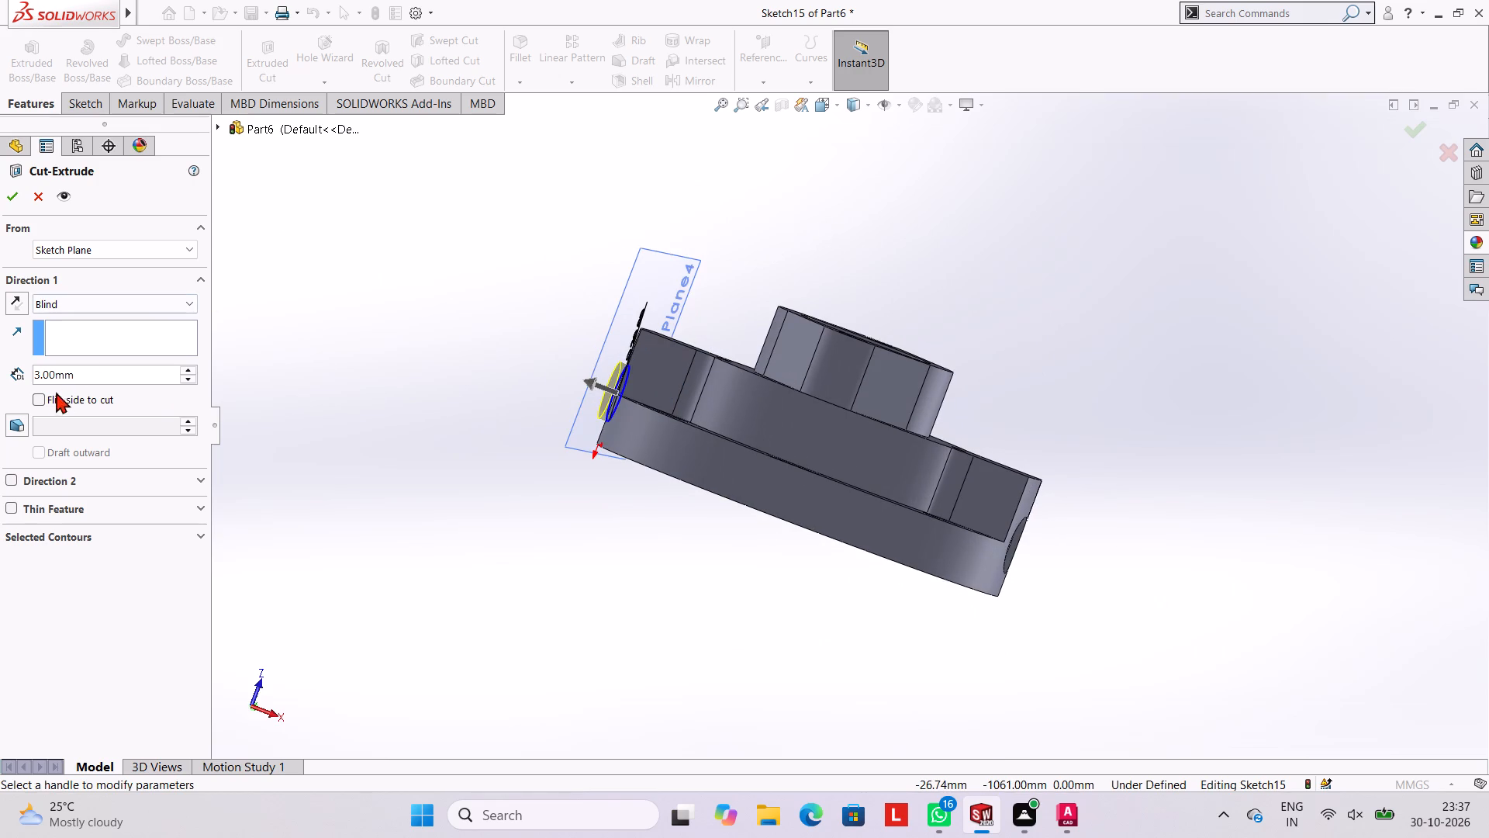
pyautogui.click(33, 403)
pyautogui.click(33, 403)
pyautogui.click(21, 302)
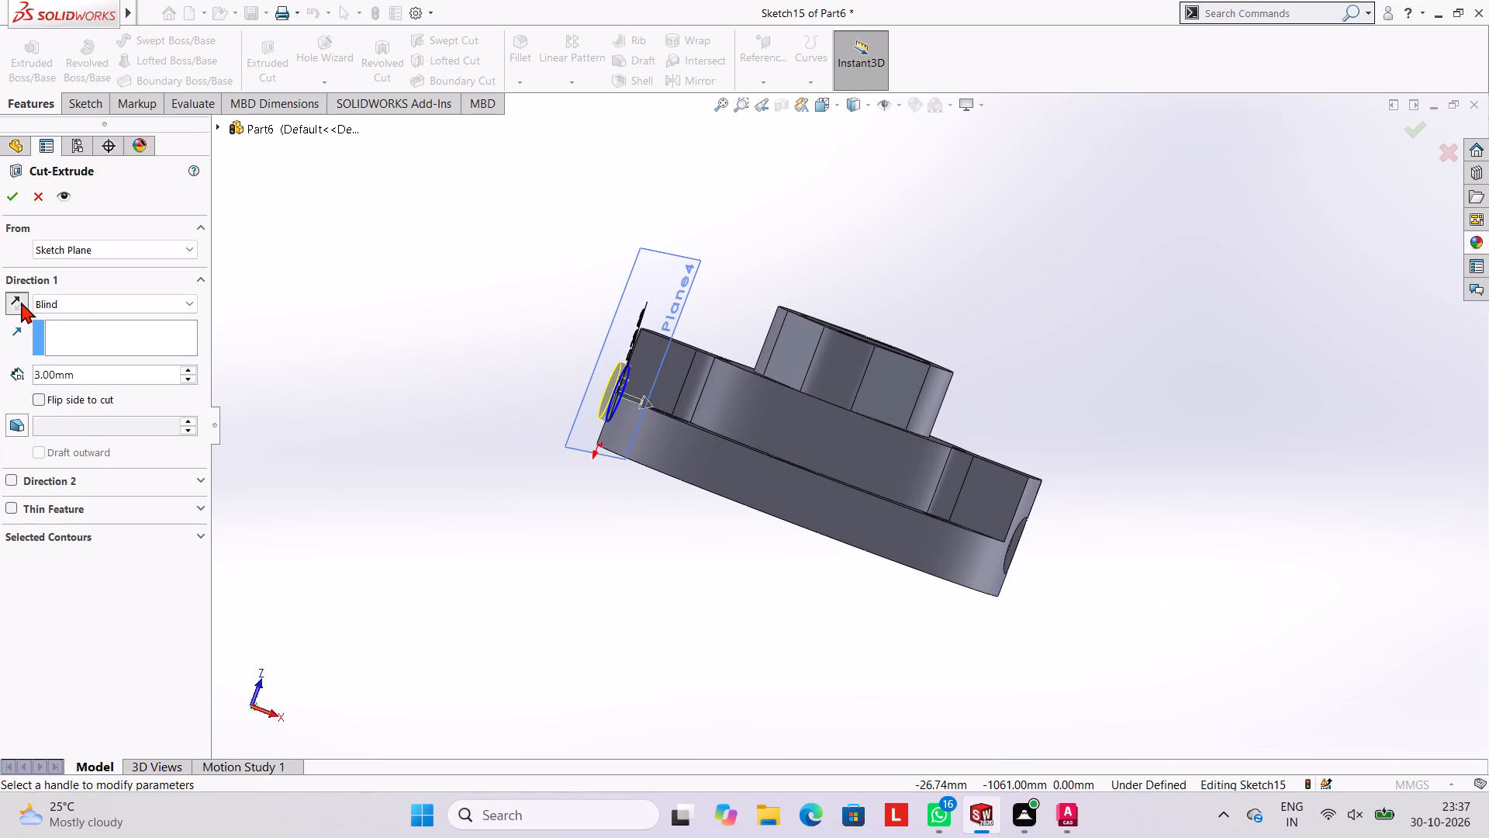
pyautogui.moveTo(392, 354); pyautogui.dragTo(447, 377, button='middle')
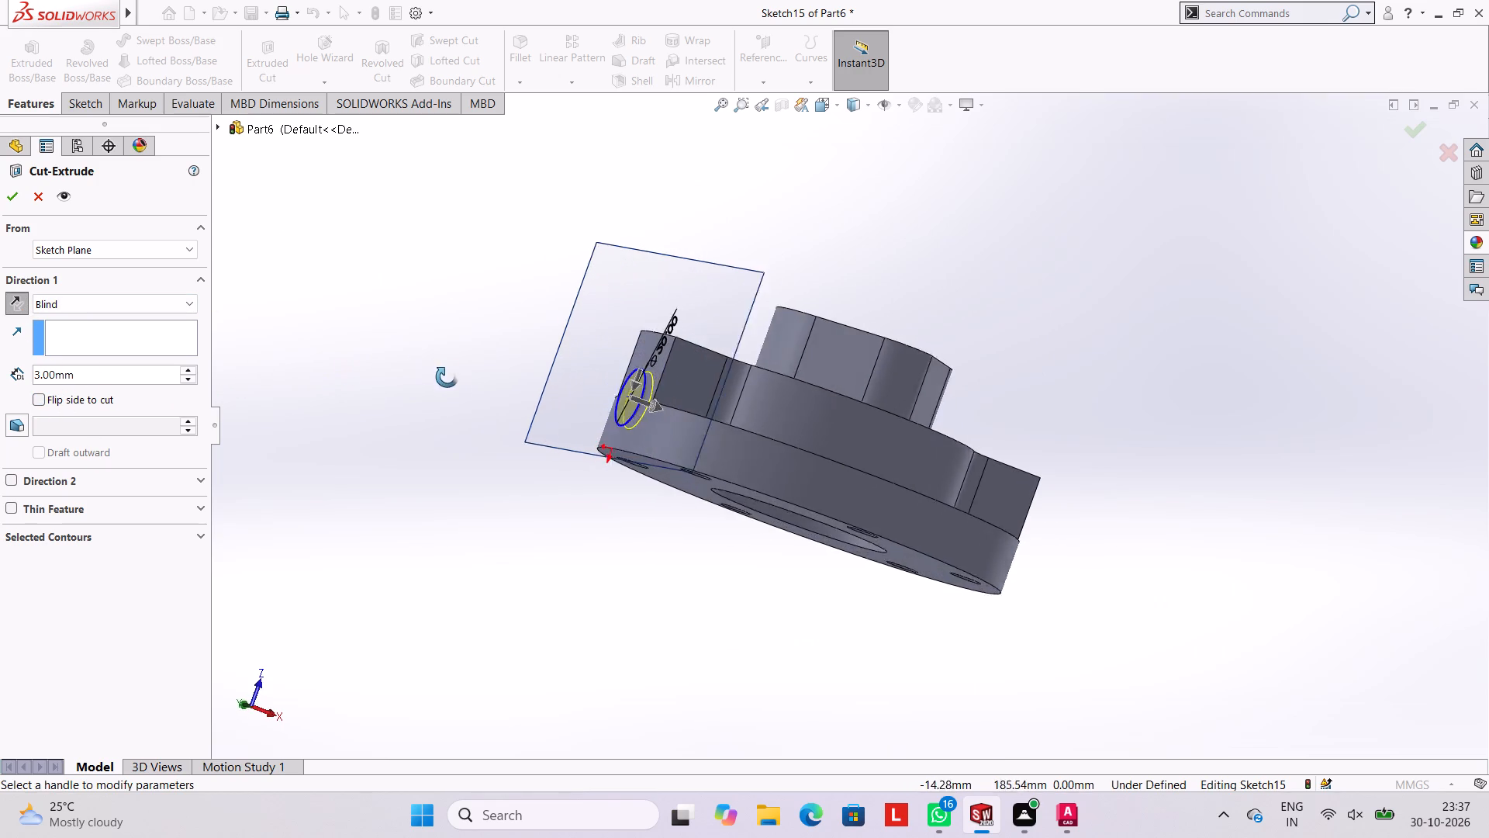
pyautogui.moveTo(447, 377); pyautogui.dragTo(490, 398, button='middle')
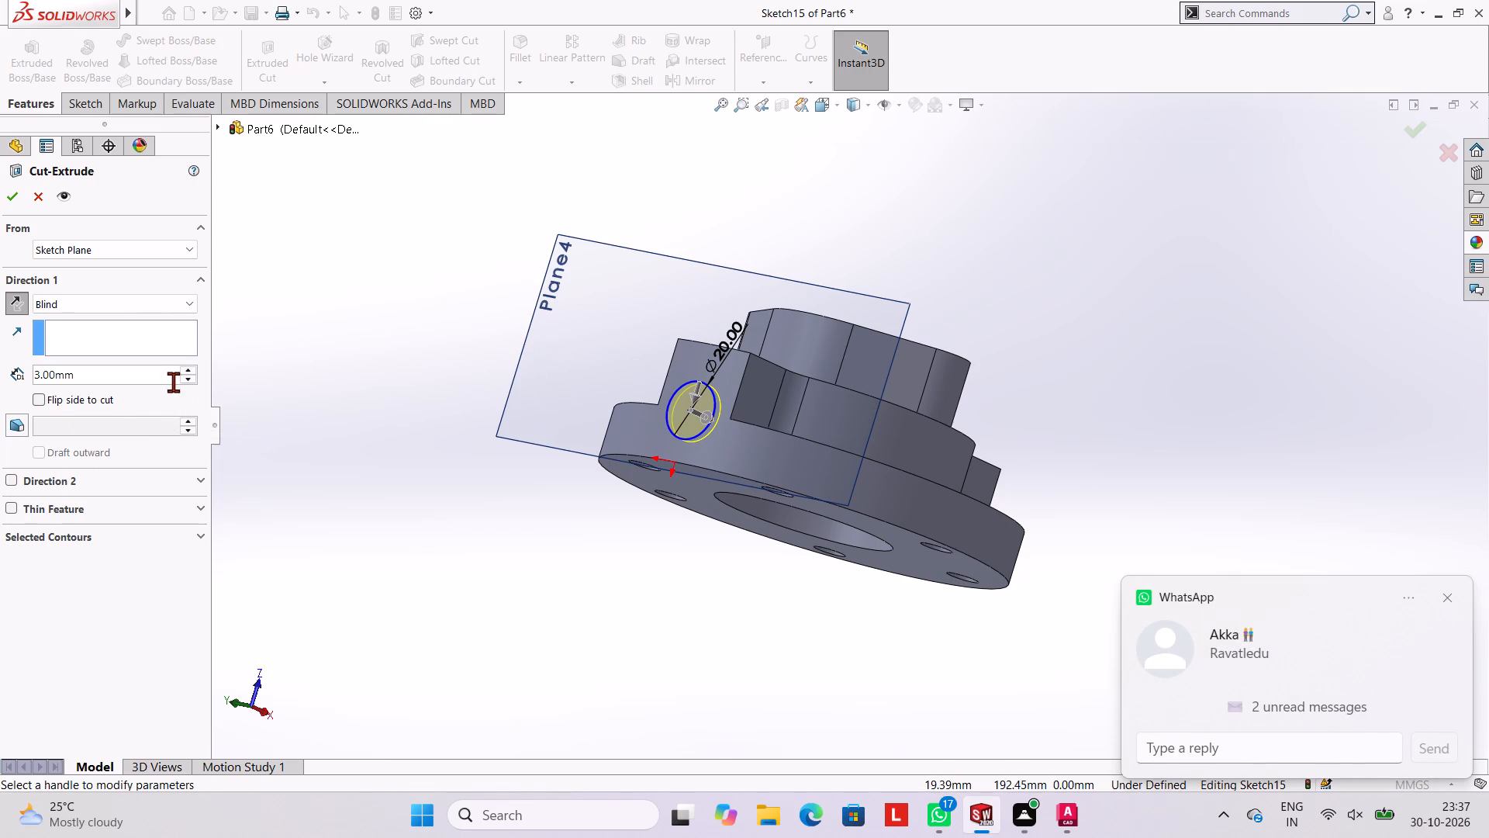
pyautogui.click(132, 376)
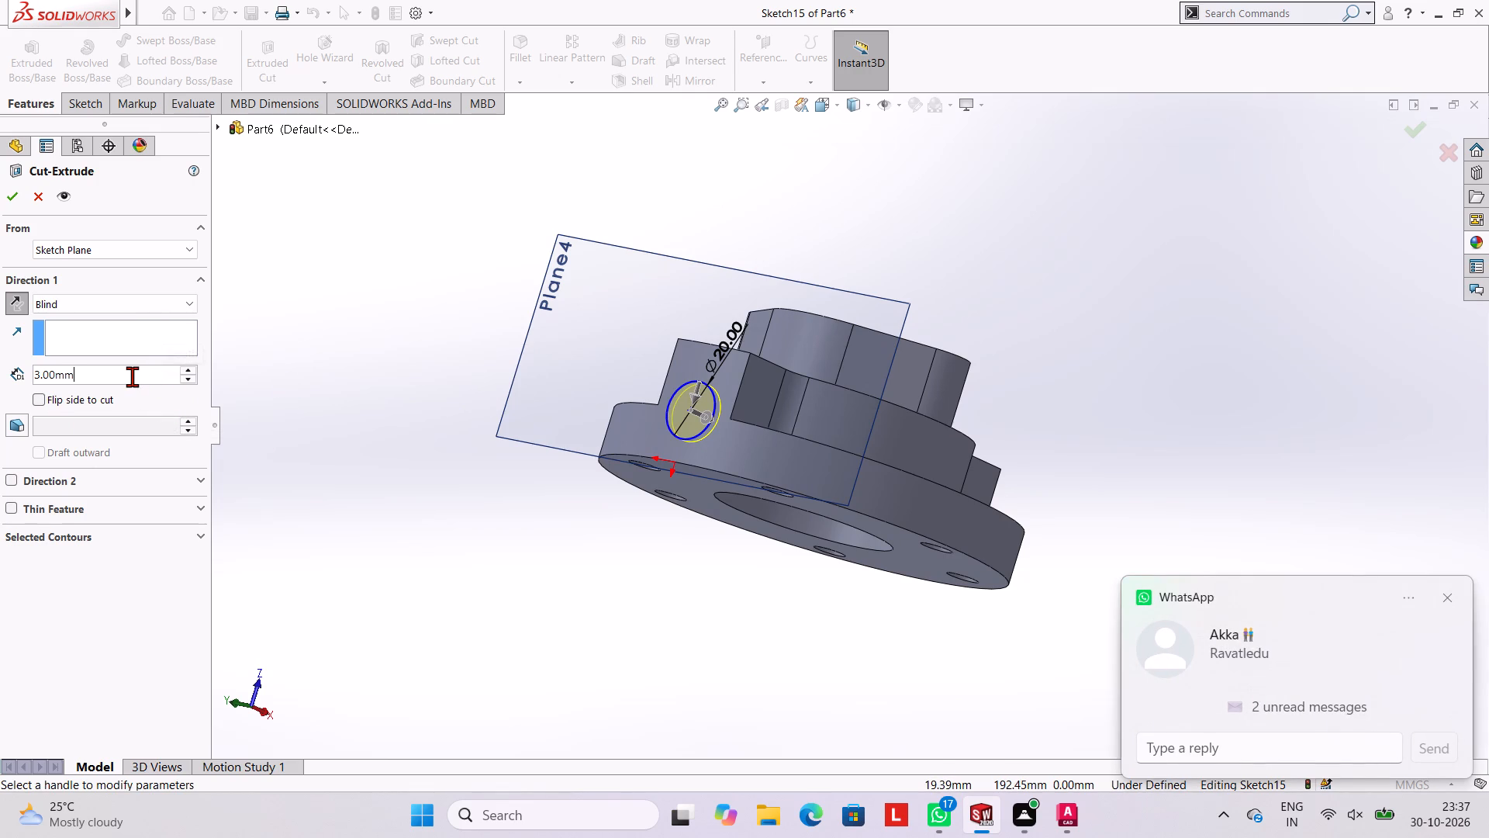
pyautogui.press('BackSpace')
pyautogui.press('BackSpace')
pyautogui.press('BackSpace')
pyautogui.press('BackSpace')
pyautogui.press('BackSpace')
pyautogui.press('BackSpace')
pyautogui.press('BackSpace')
pyautogui.press('BackSpace')
pyautogui.press('BackSpace')
pyautogui.press('BackSpace')
pyautogui.press('BackSpace')
pyautogui.press('BackSpace')
pyautogui.press('BackSpace')
pyautogui.press('4')
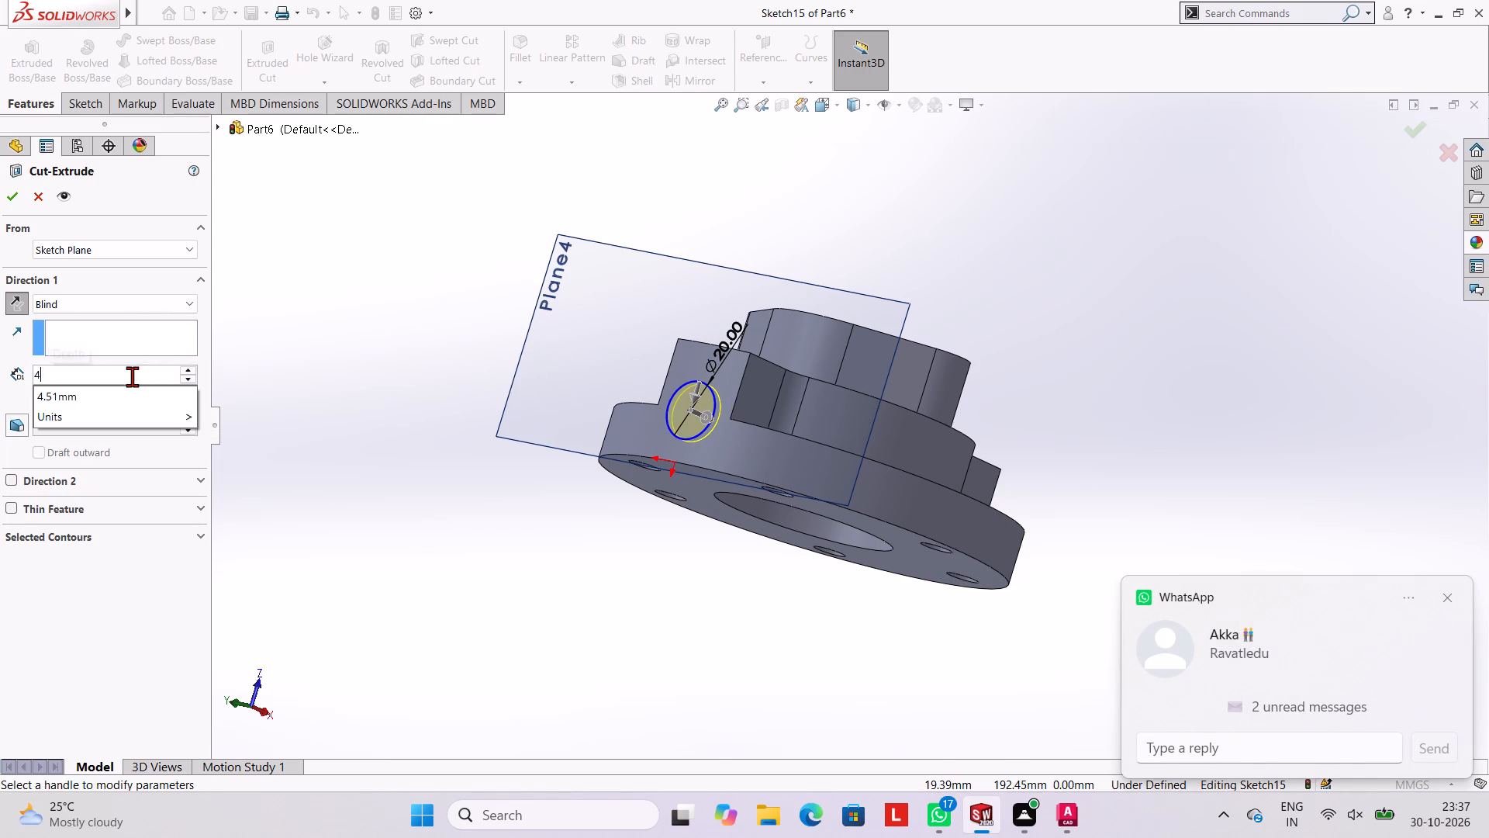
pyautogui.press('Return')
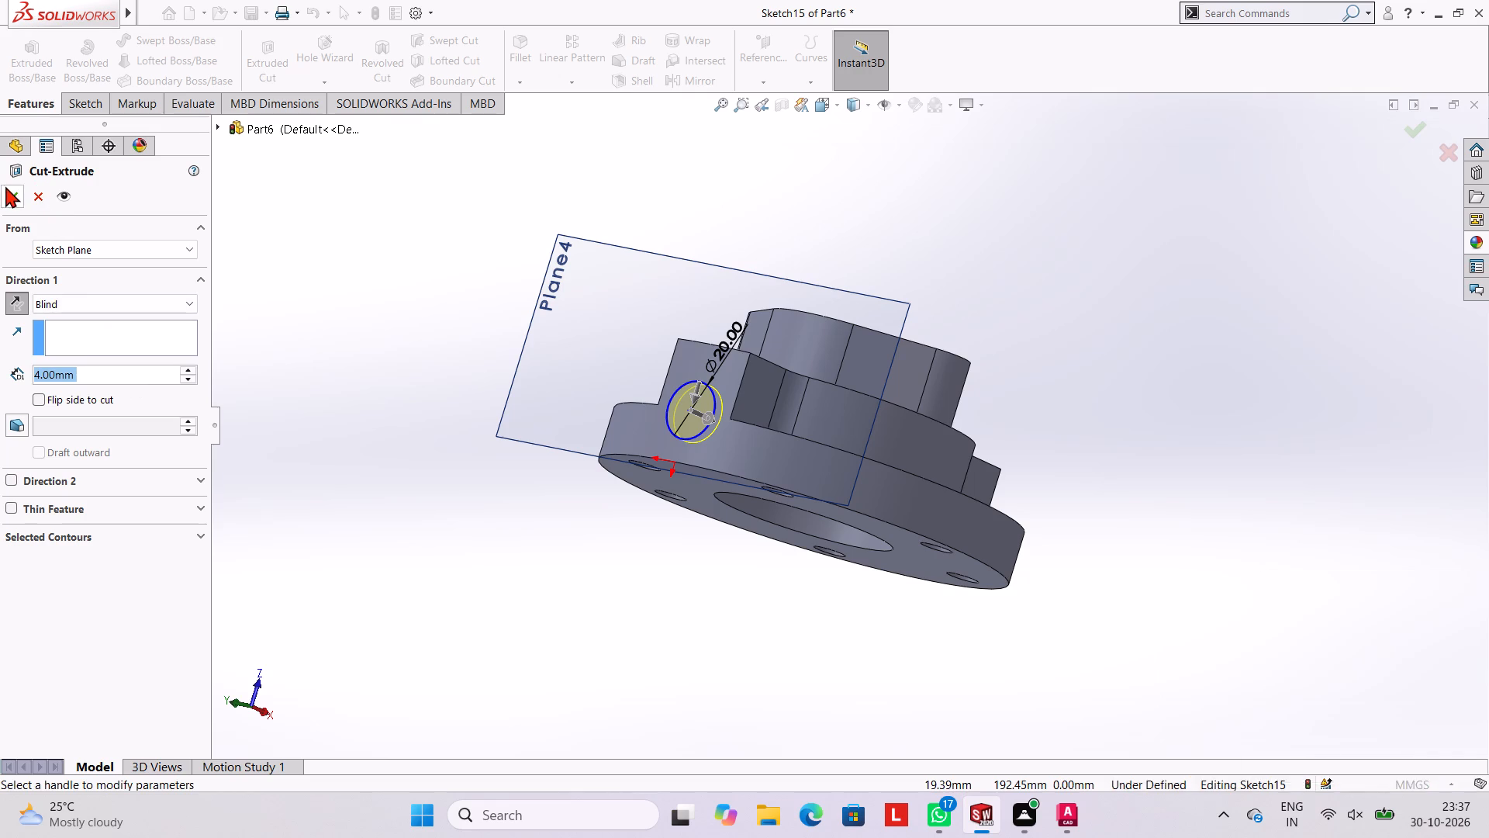
pyautogui.click(5, 186)
pyautogui.click(324, 285)
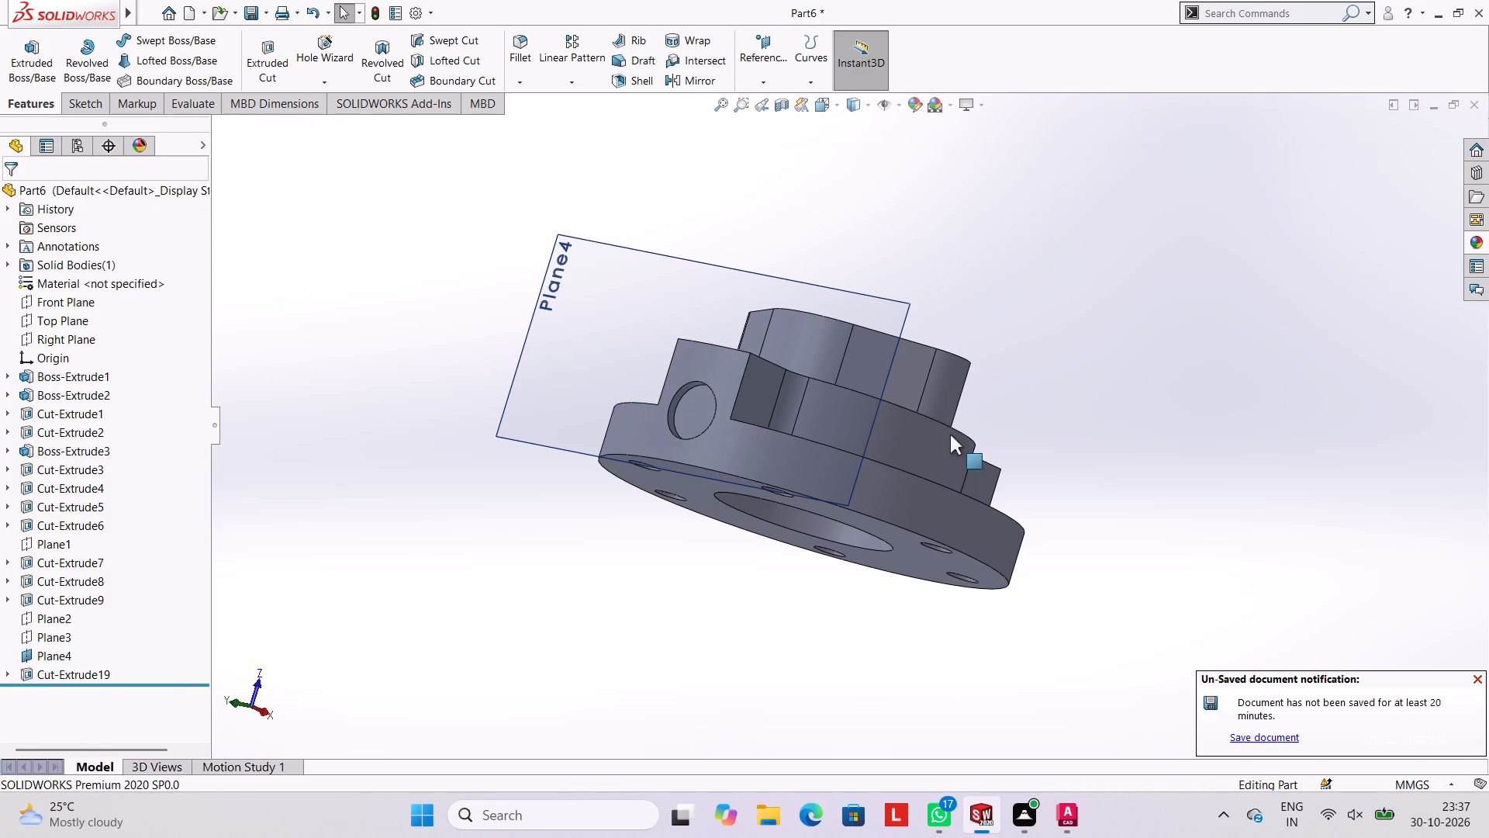
# Hide the offset reference plane used for the side recess.
pyautogui.click(582, 303)
pyautogui.click(675, 265)
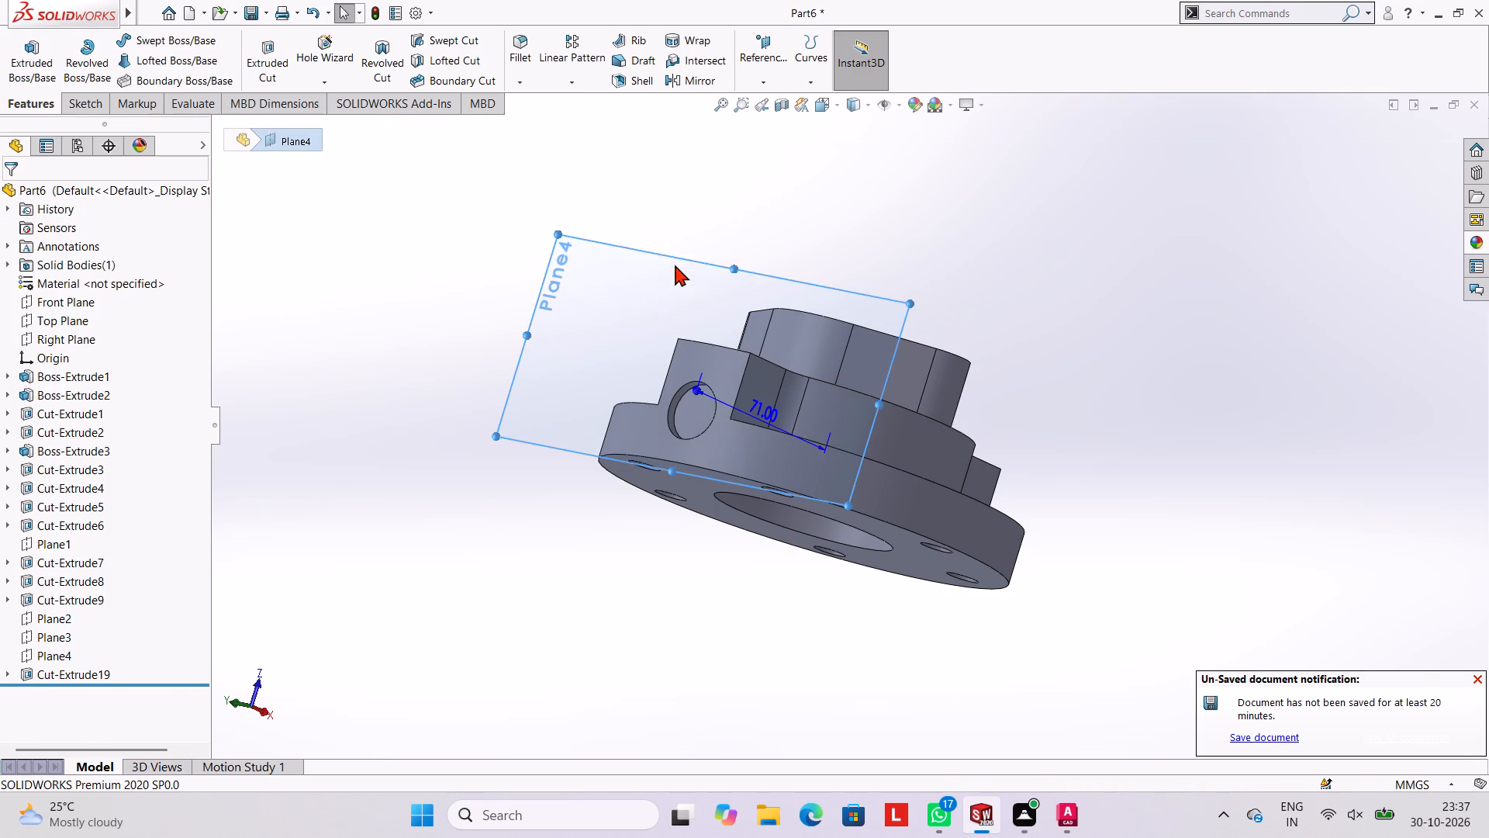
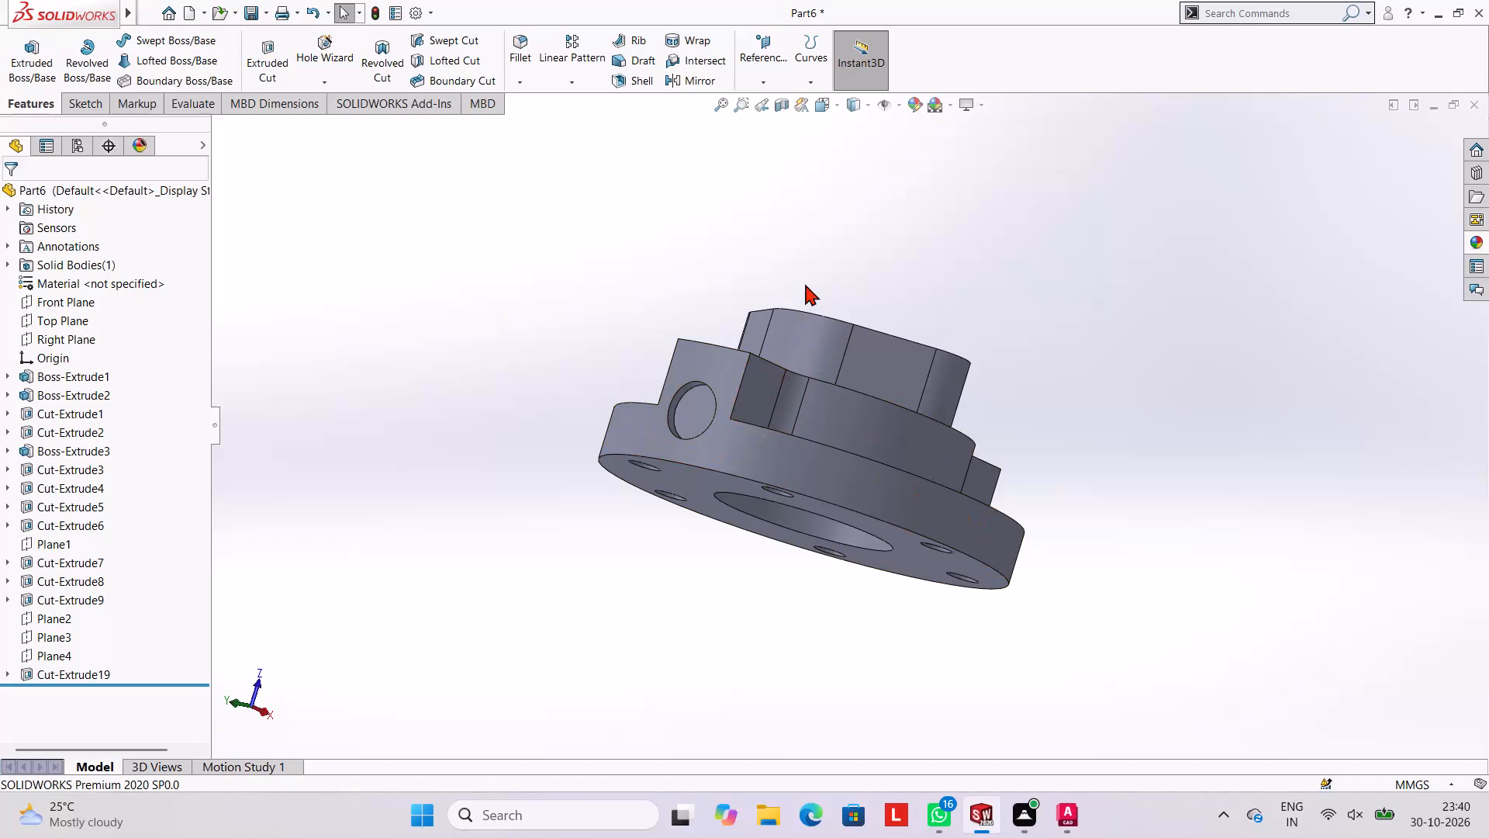
# Sketch a 12 mm diameter circle on the floor of the new side recess, concentric with the recess.
pyautogui.click(703, 412)
pyautogui.click(775, 357)
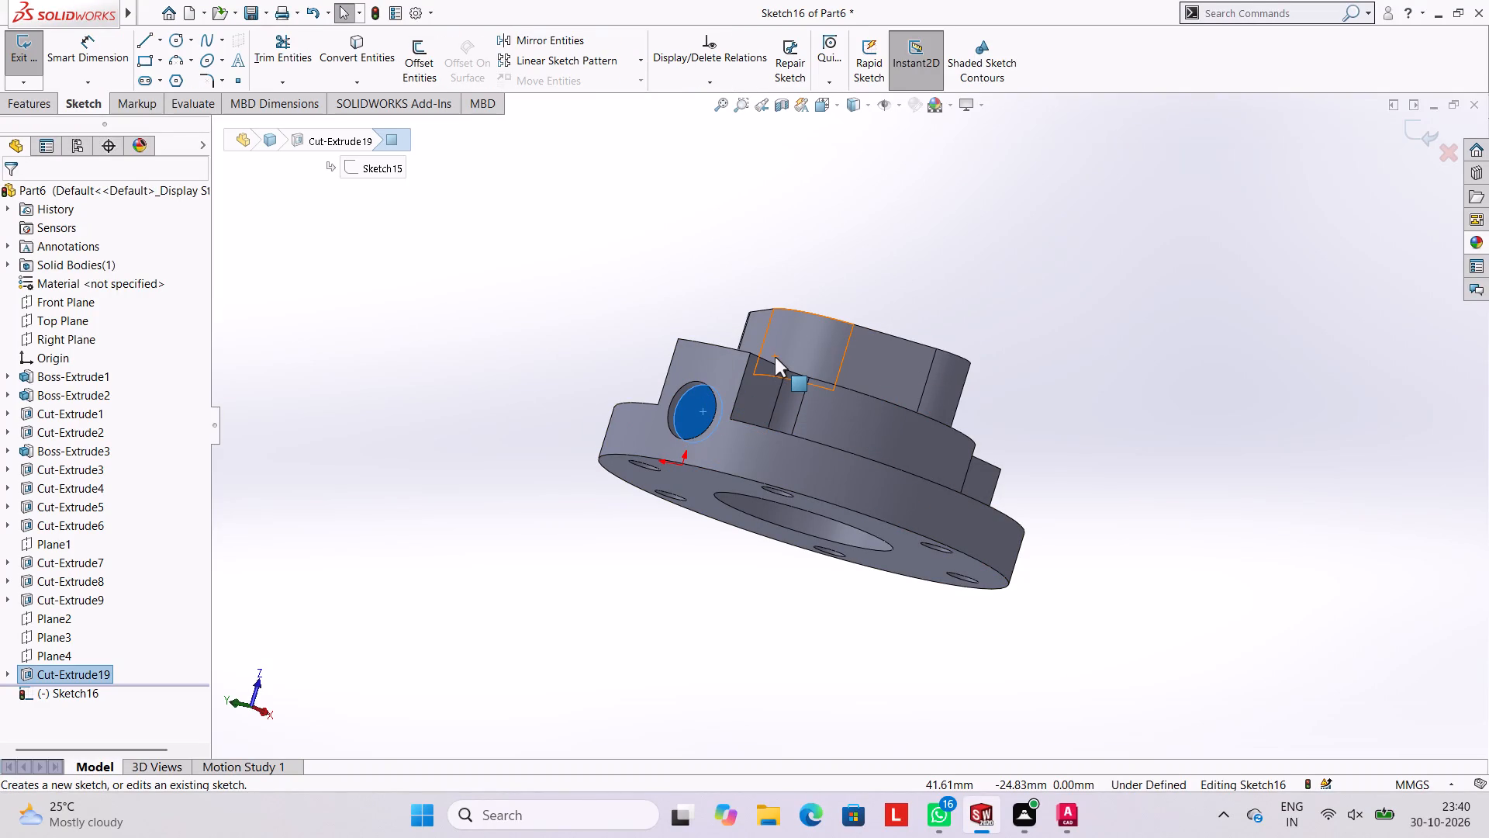
pyautogui.hotkey('ctrl', '8')
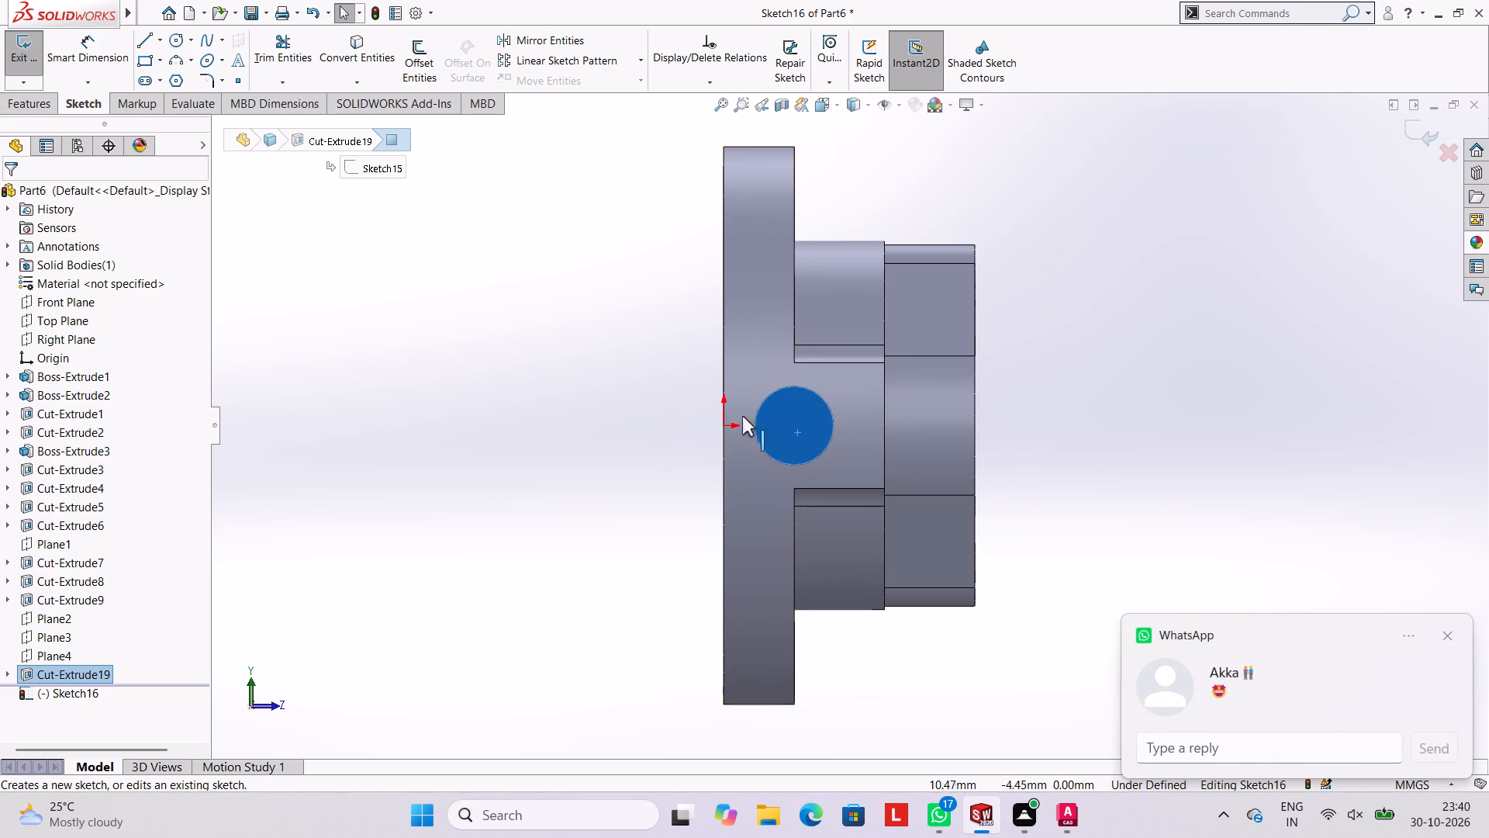
pyautogui.click(178, 39)
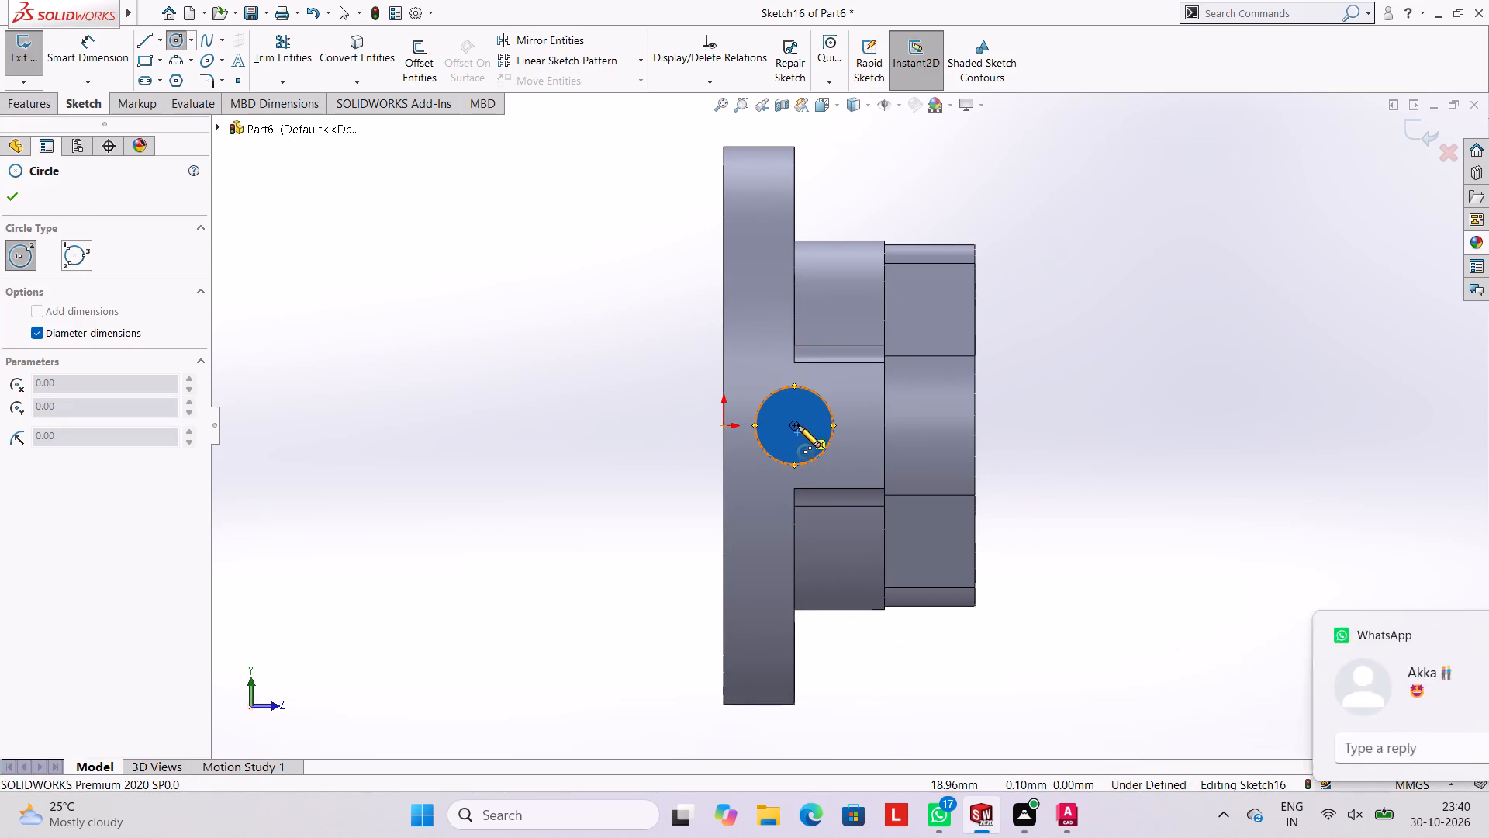
pyautogui.click(795, 425)
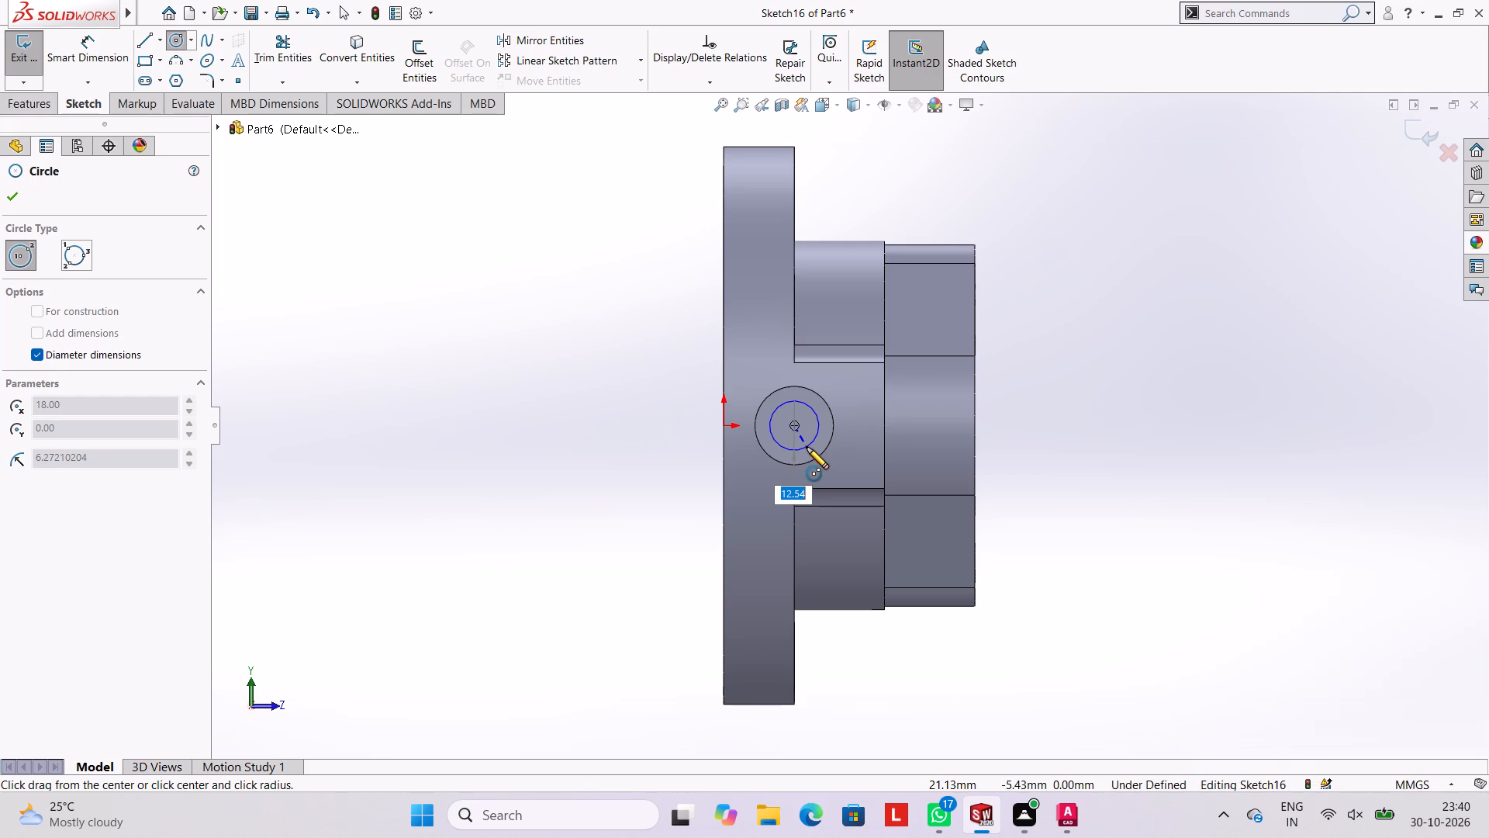
pyautogui.write('12')
pyautogui.press('Return')
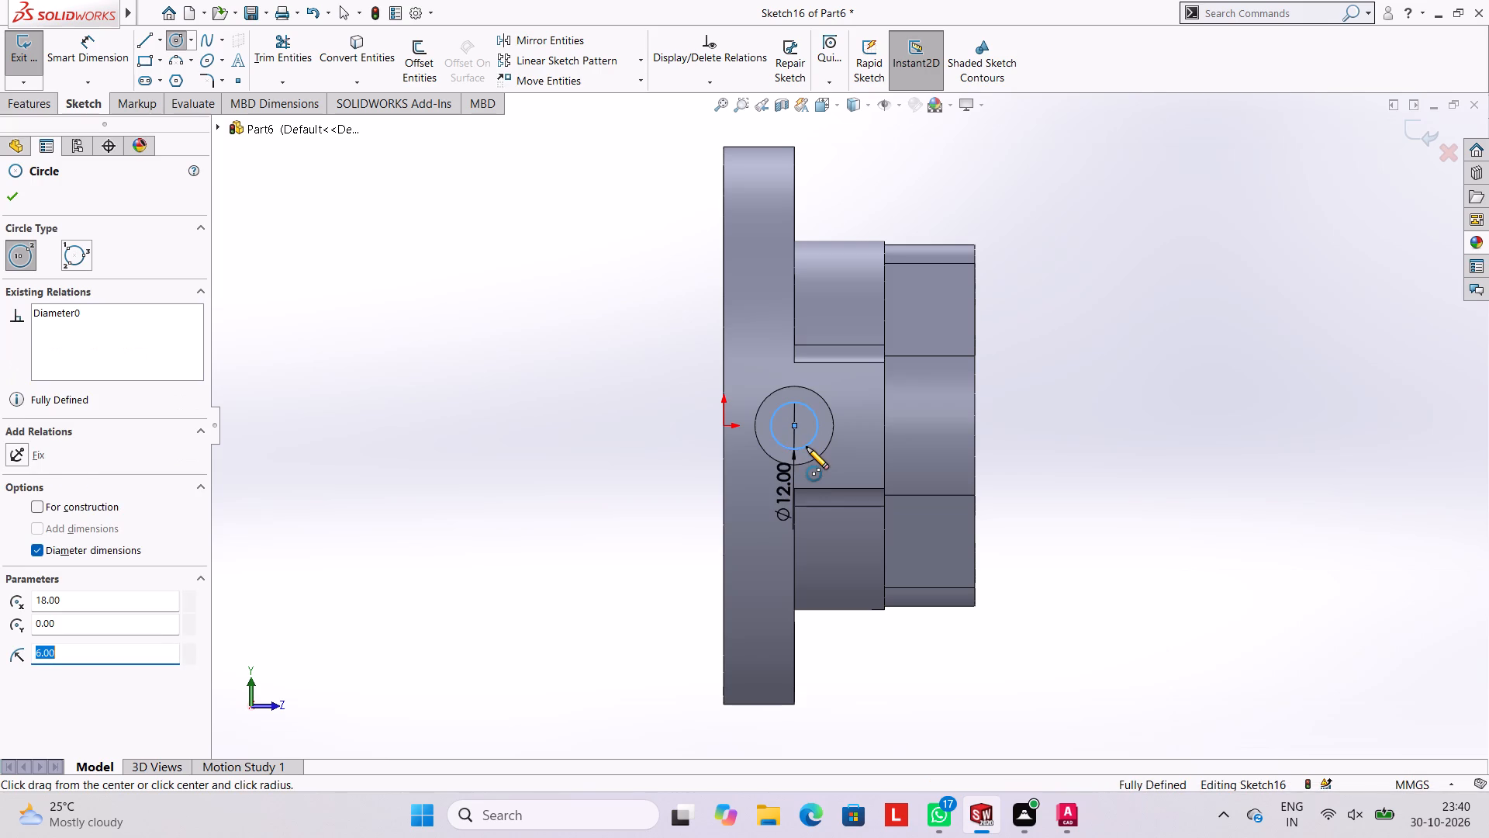
pyautogui.press('Escape')
pyautogui.press('Escape')
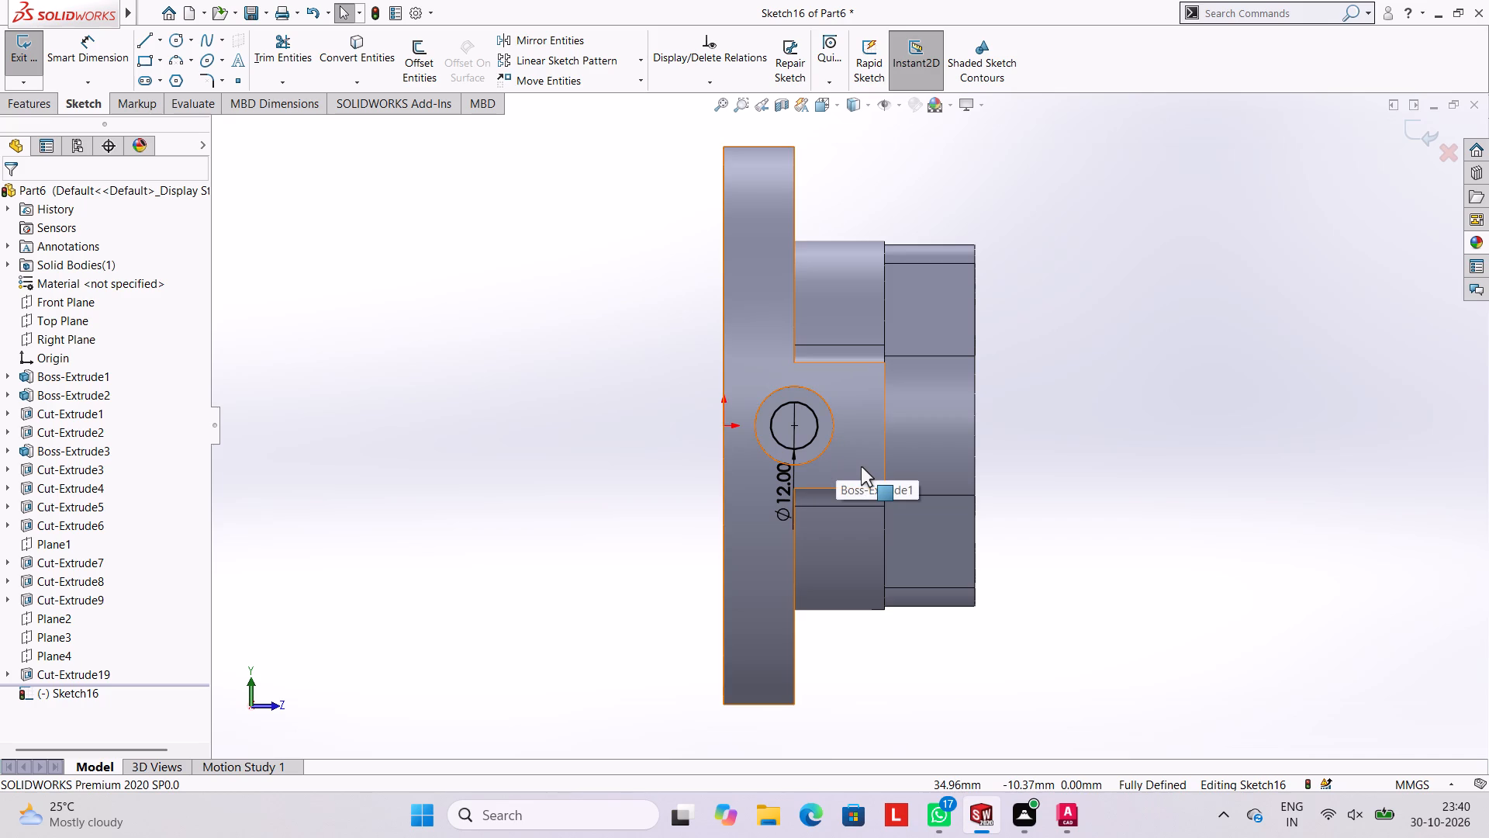
# Cut the 12 mm circle 25 mm deep into the flange with a blind Extruded Cut.
pyautogui.click(46, 99)
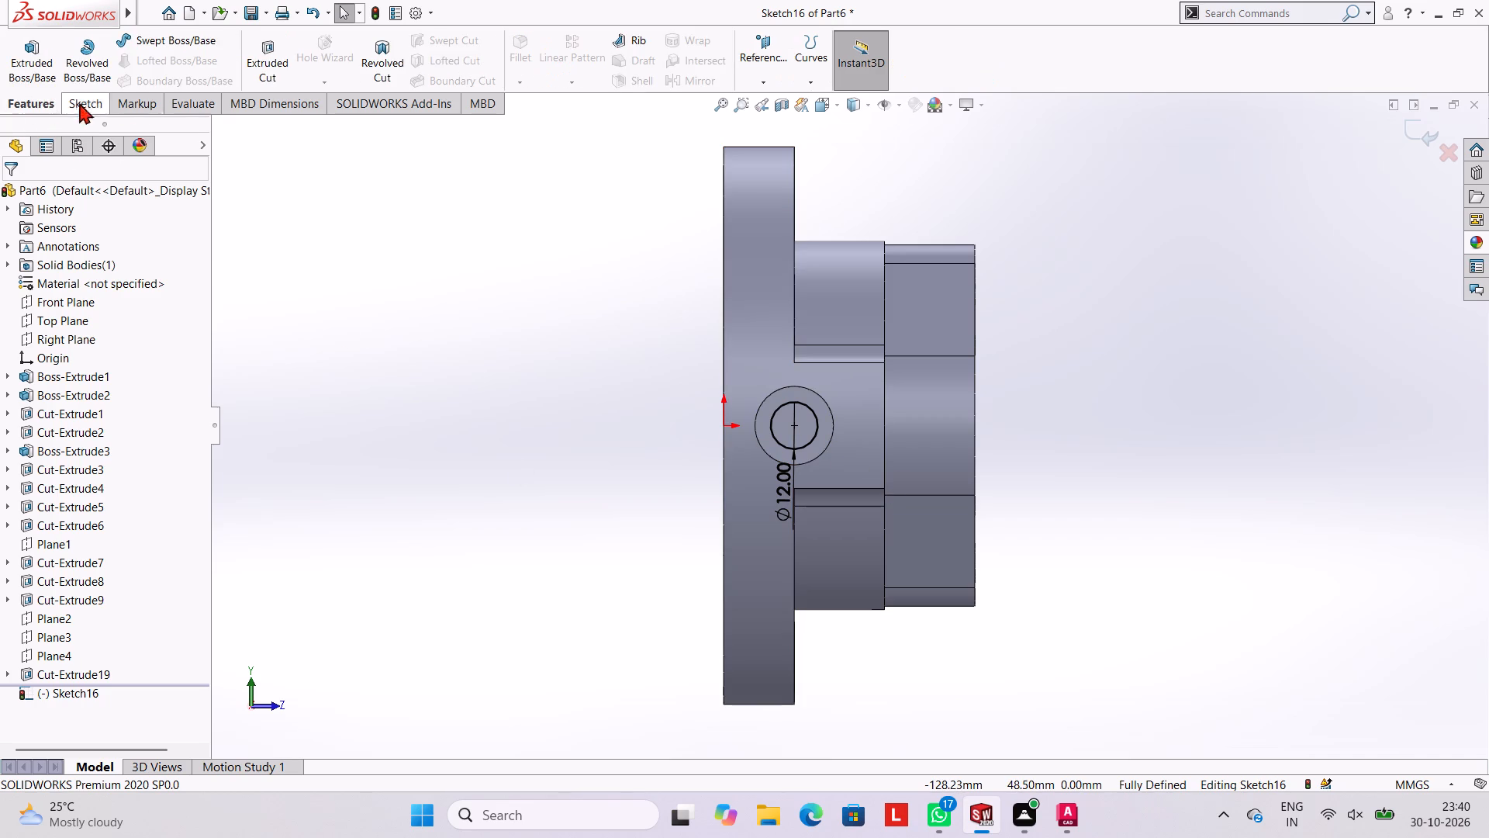
pyautogui.click(255, 40)
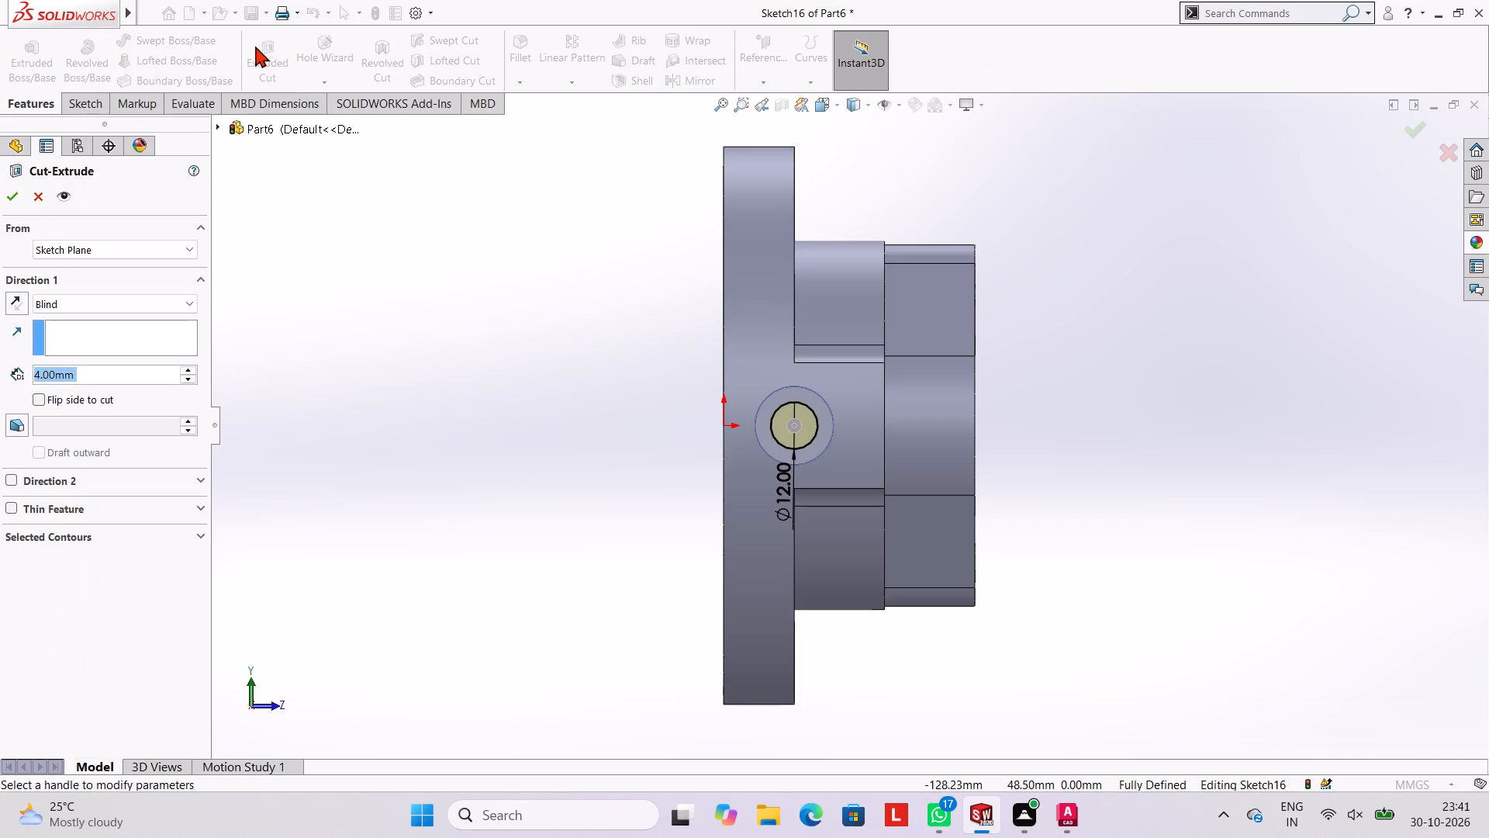
pyautogui.write('25')
pyautogui.press('Return')
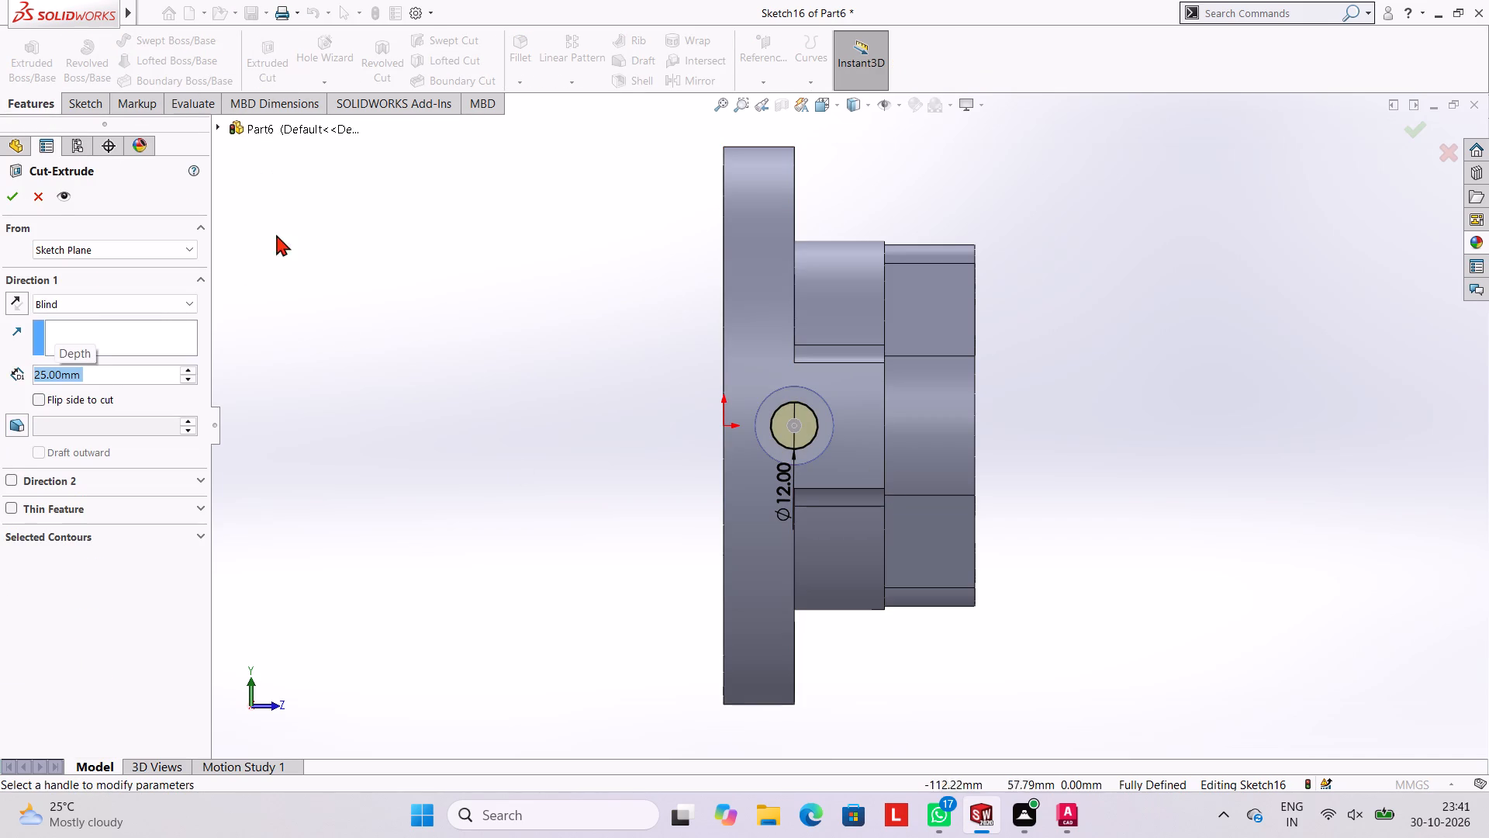
pyautogui.click(2, 199)
pyautogui.click(463, 389)
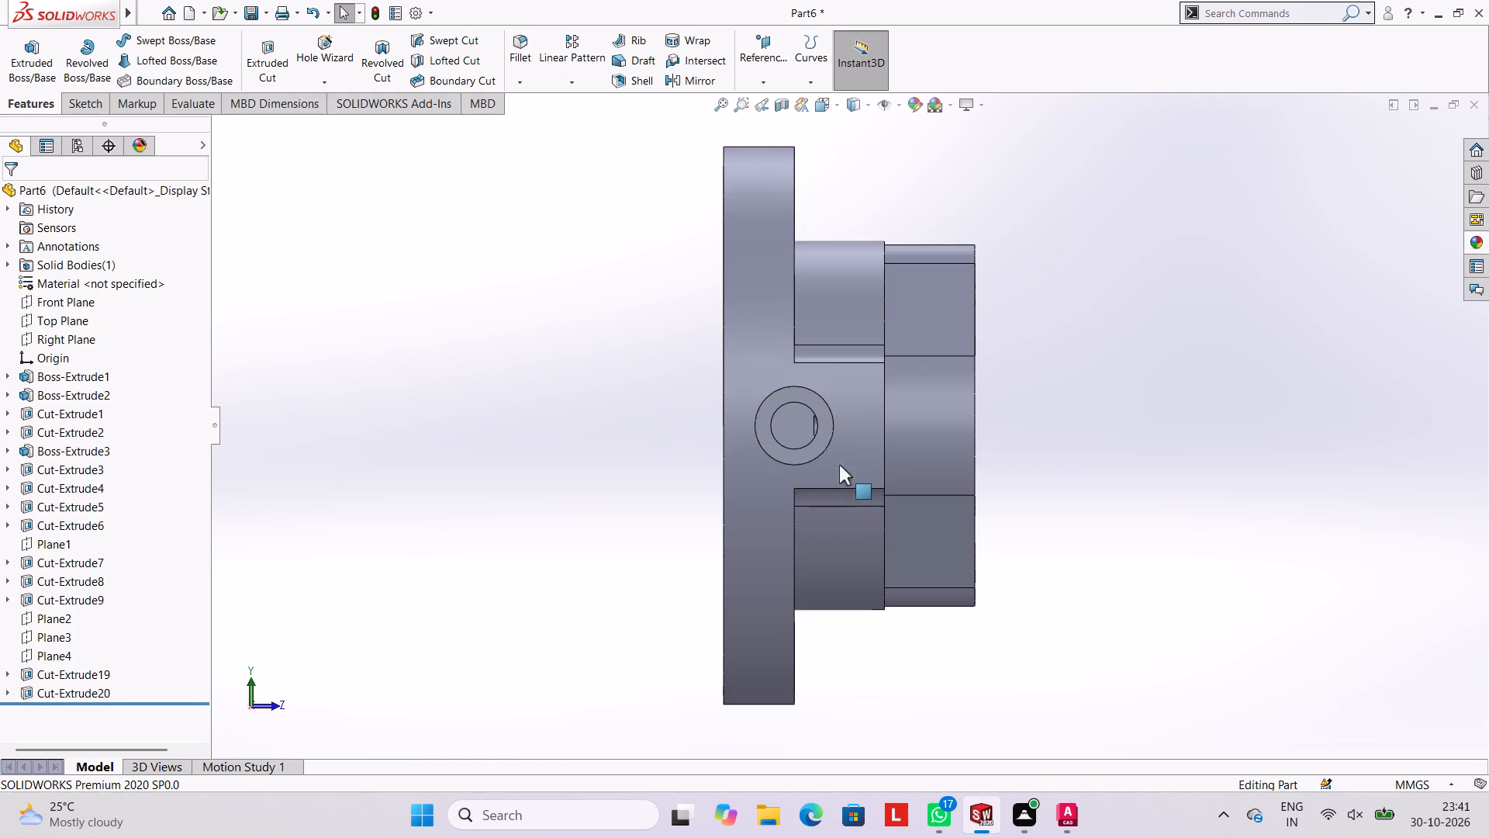
# Sketch a 5 mm diameter circle on the bottom face of the 12 mm side hole, concentric with it.
pyautogui.click(793, 425)
pyautogui.click(860, 383)
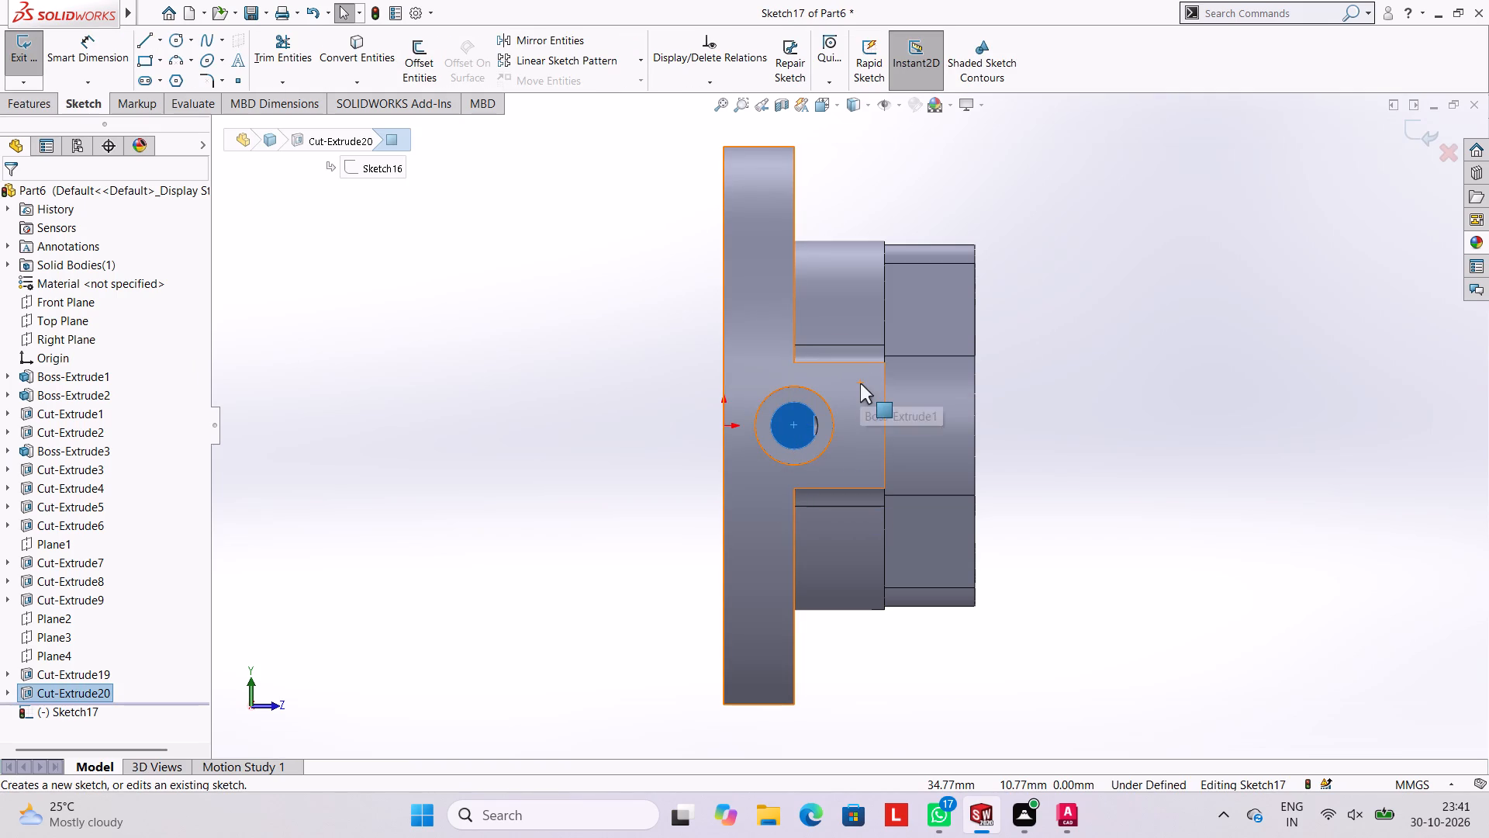
pyautogui.hotkey('ctrl', '8')
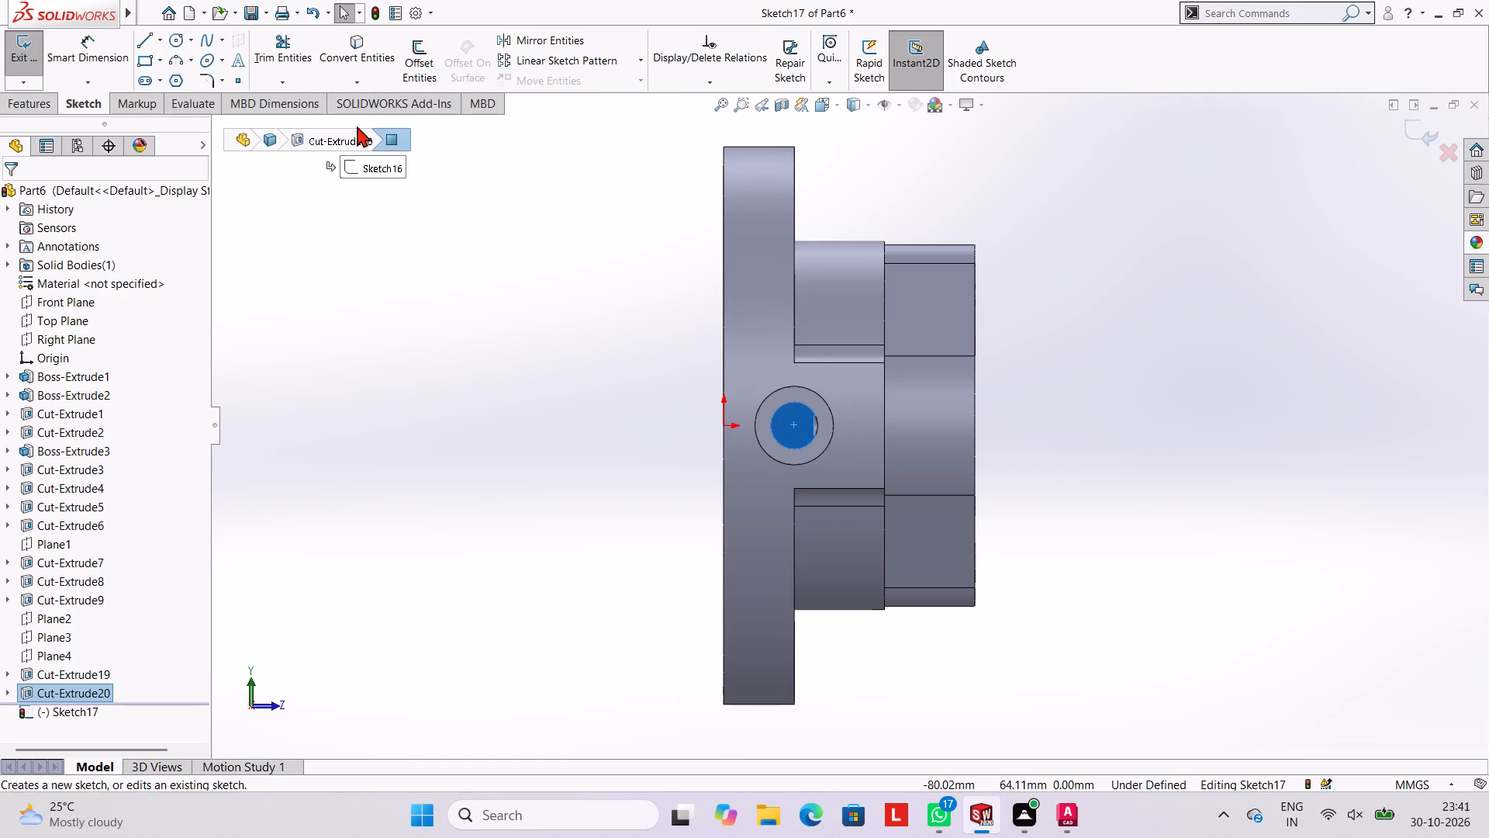
pyautogui.click(176, 49)
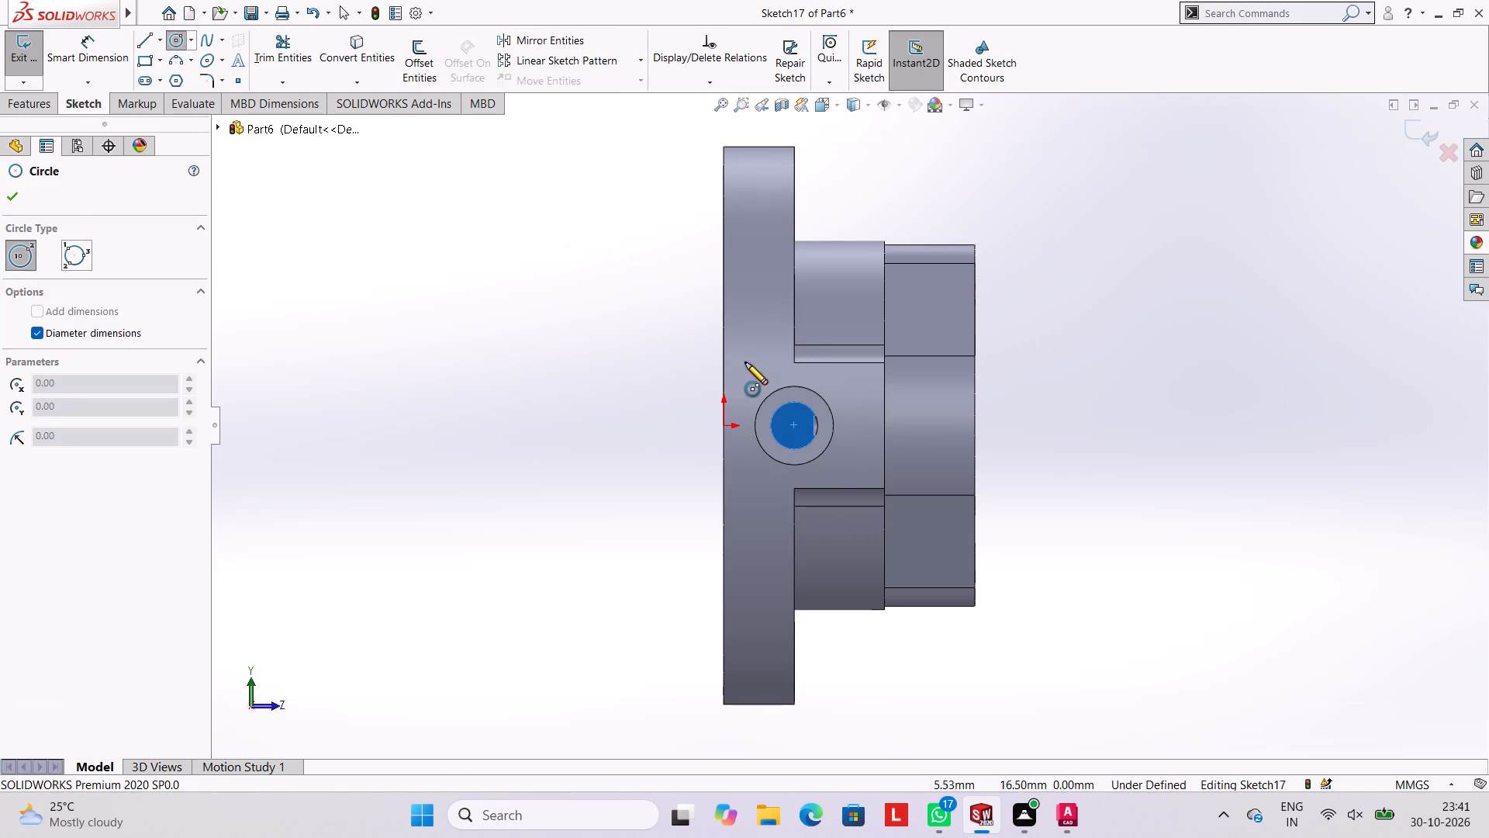
pyautogui.click(795, 425)
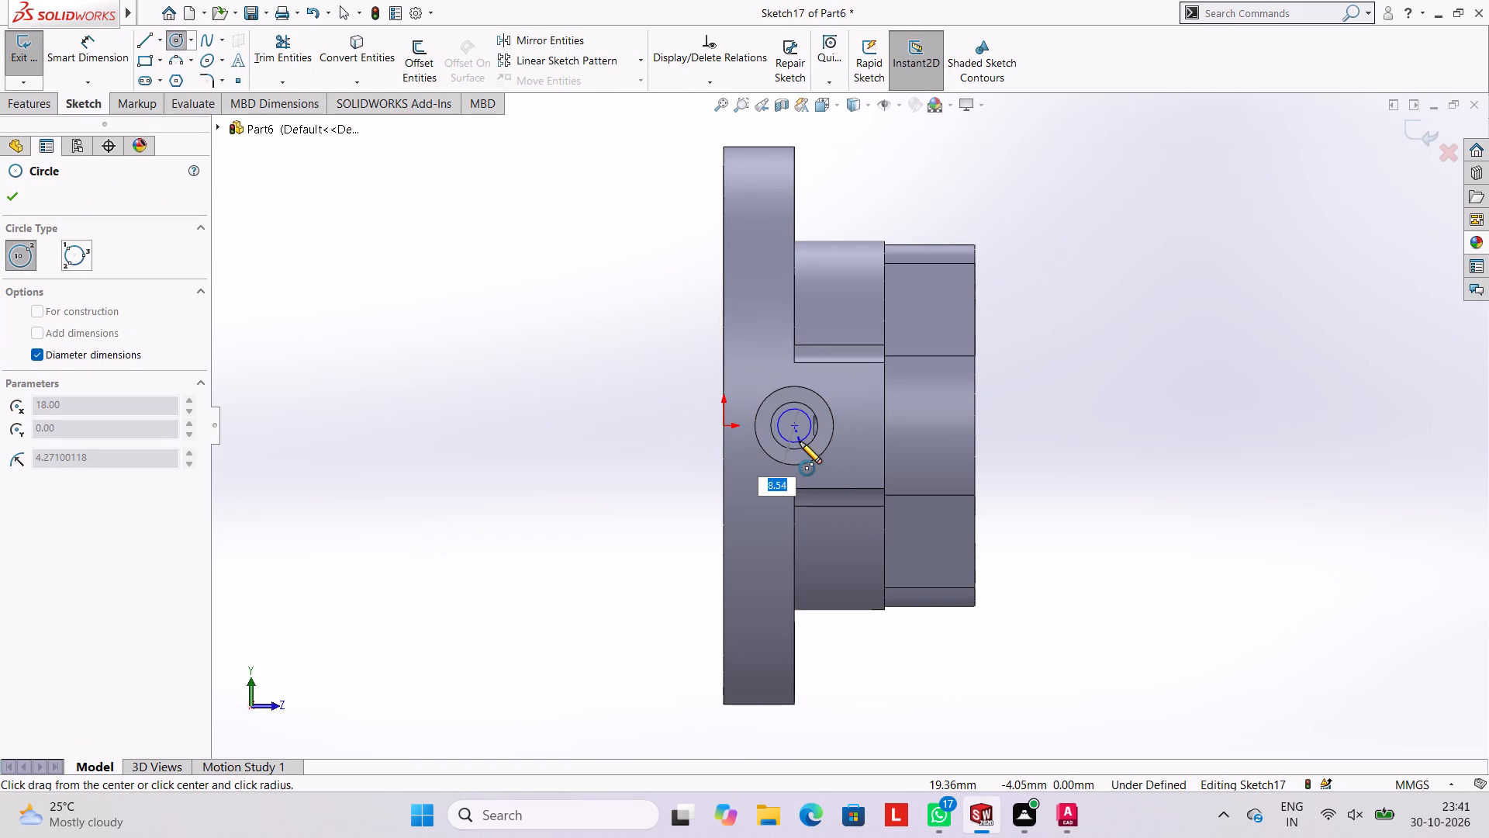
pyautogui.press('5')
pyautogui.press('Return')
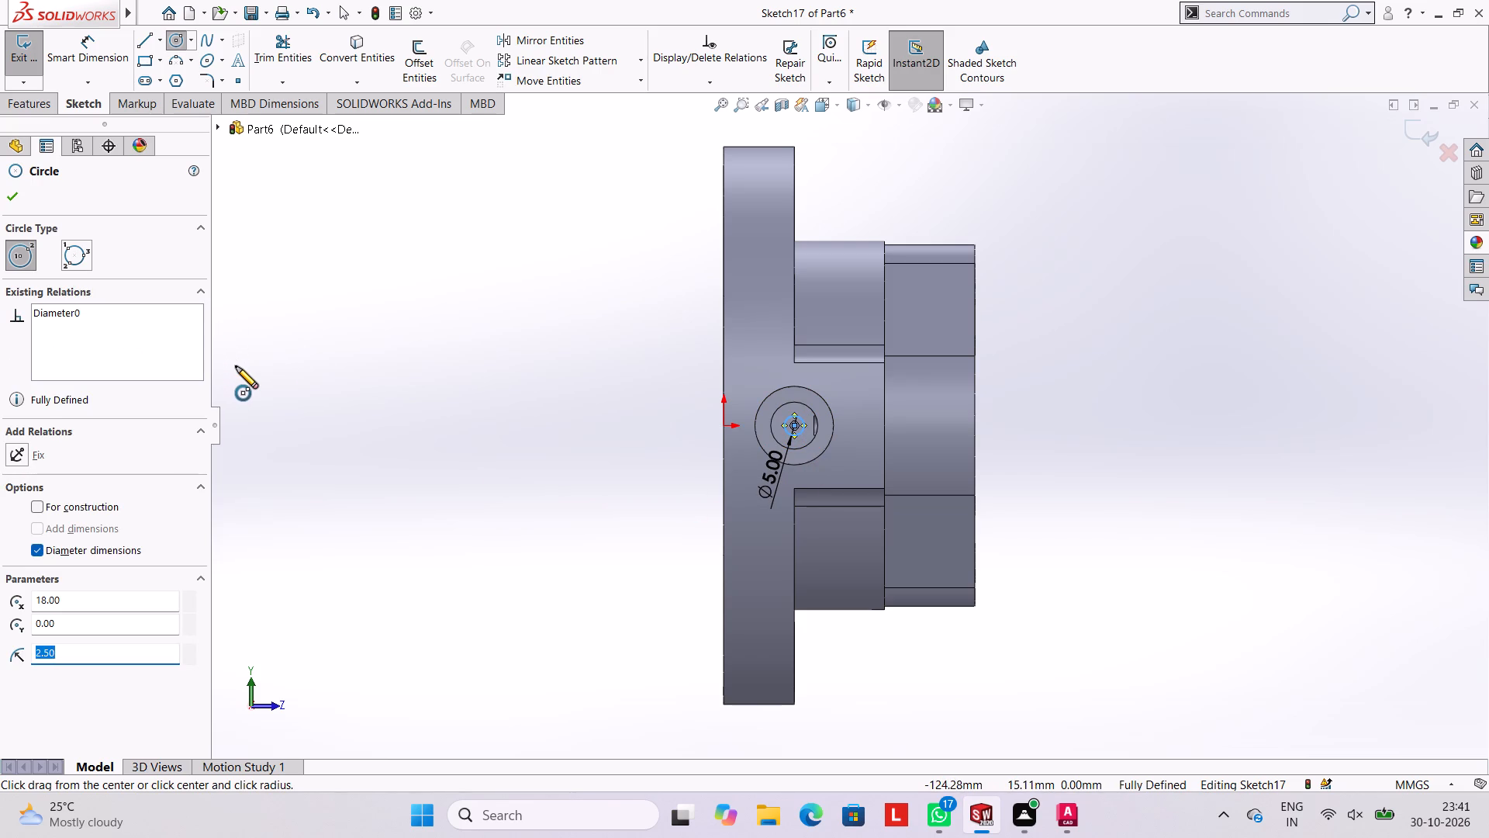
pyautogui.press('Escape')
pyautogui.press('Escape')
# Cut the 5 mm circle 3 mm deep with a blind Extruded Cut.
pyautogui.click(32, 109)
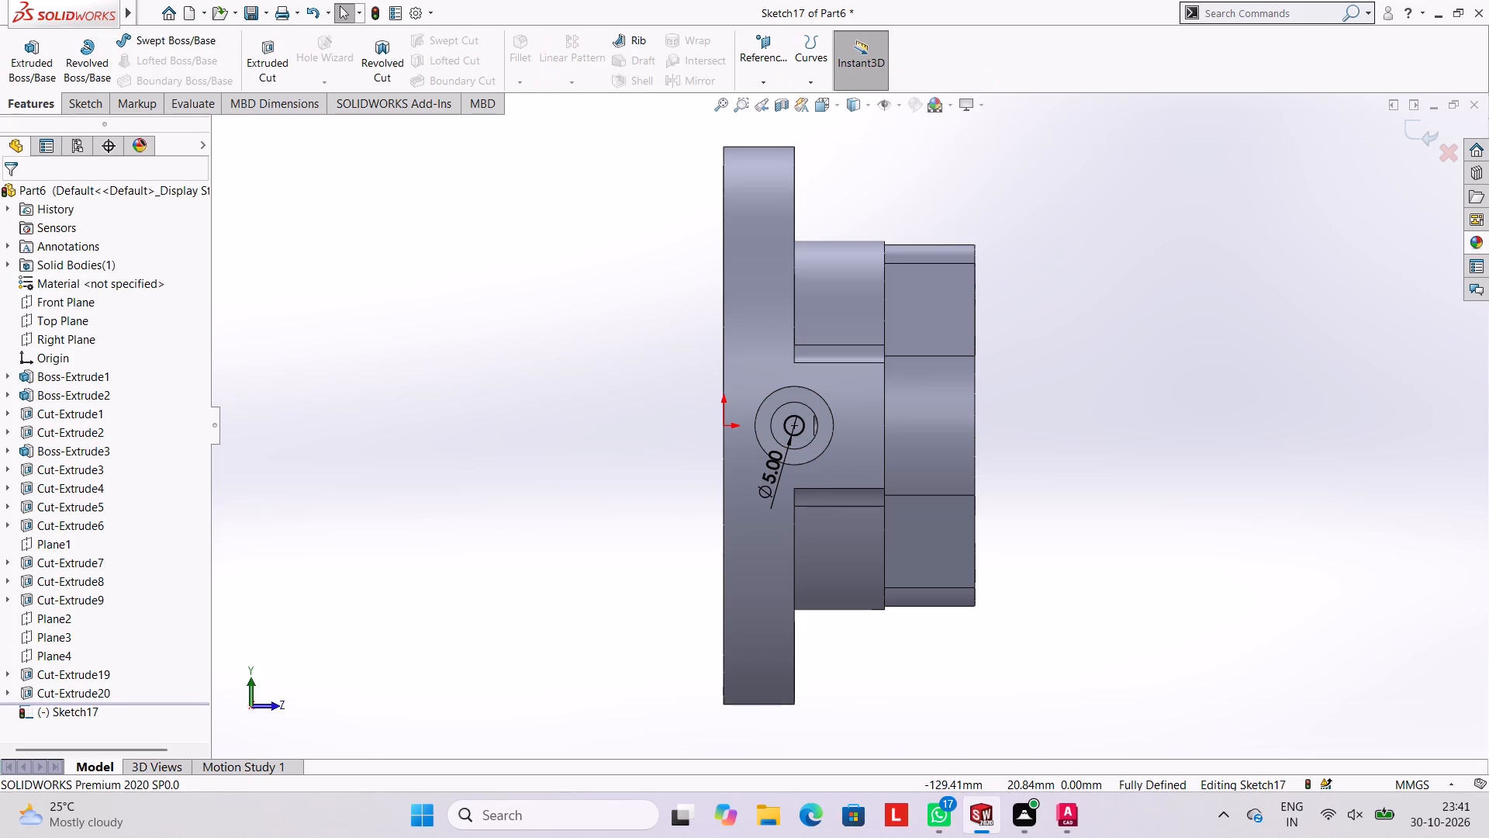
pyautogui.click(257, 72)
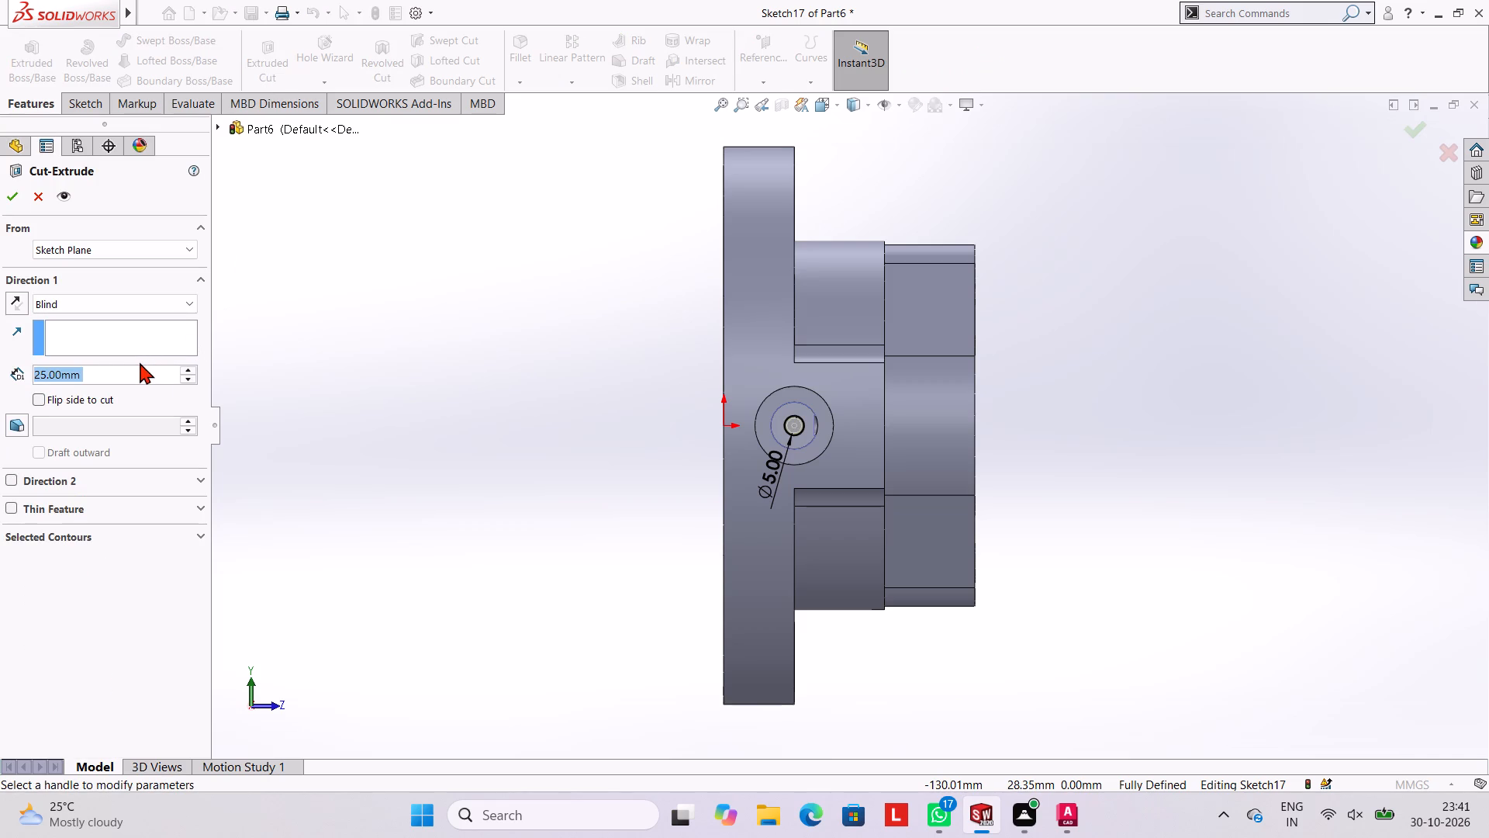
pyautogui.press('3')
pyautogui.press('Return')
pyautogui.click(19, 199)
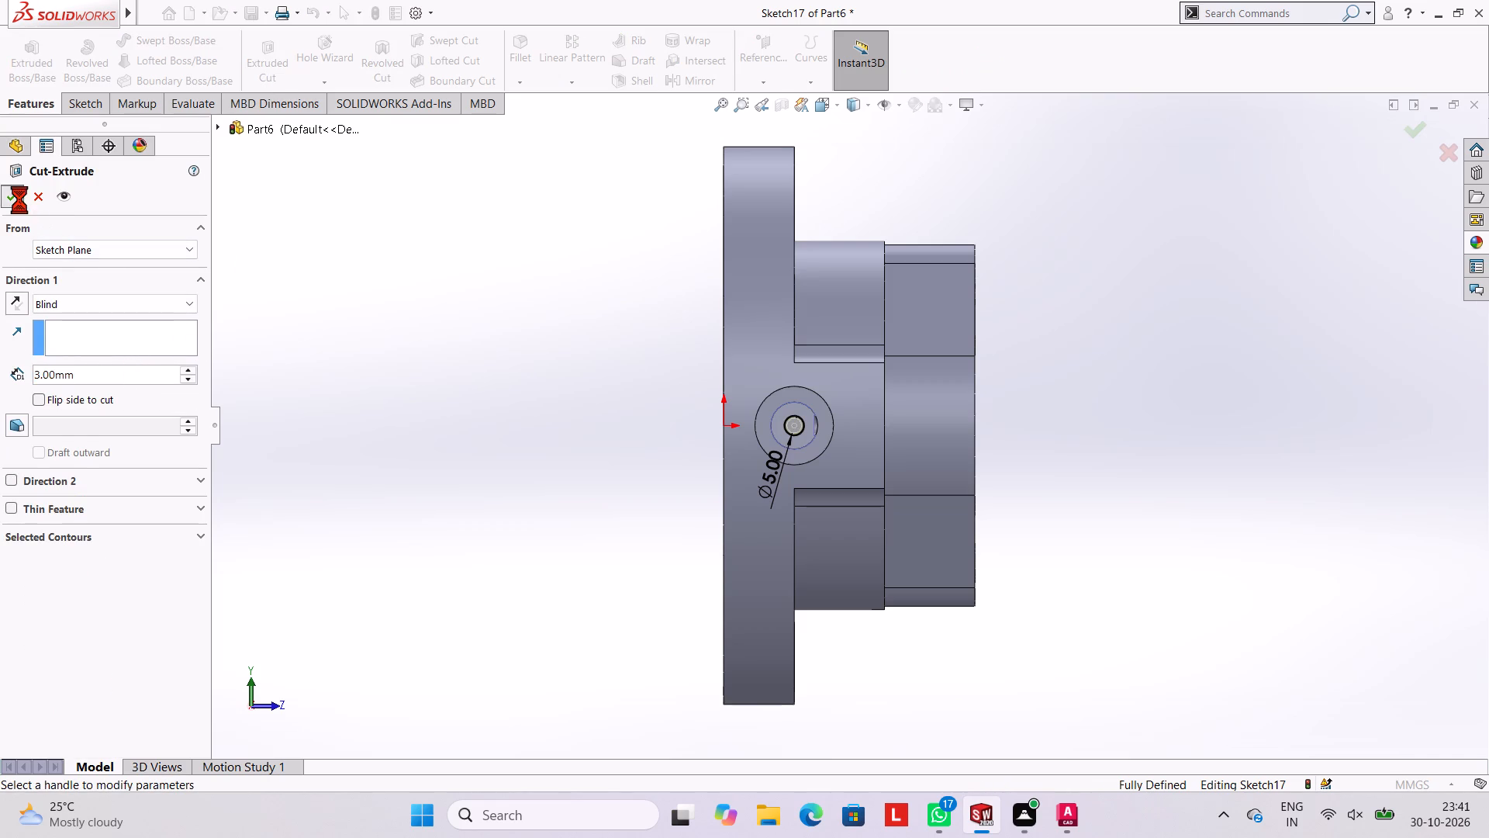
pyautogui.click(258, 246)
# Examine the finished flange from several angles, checking the side holes on both sides and the bosses.
pyautogui.moveTo(1048, 276); pyautogui.dragTo(983, 271, button='middle')
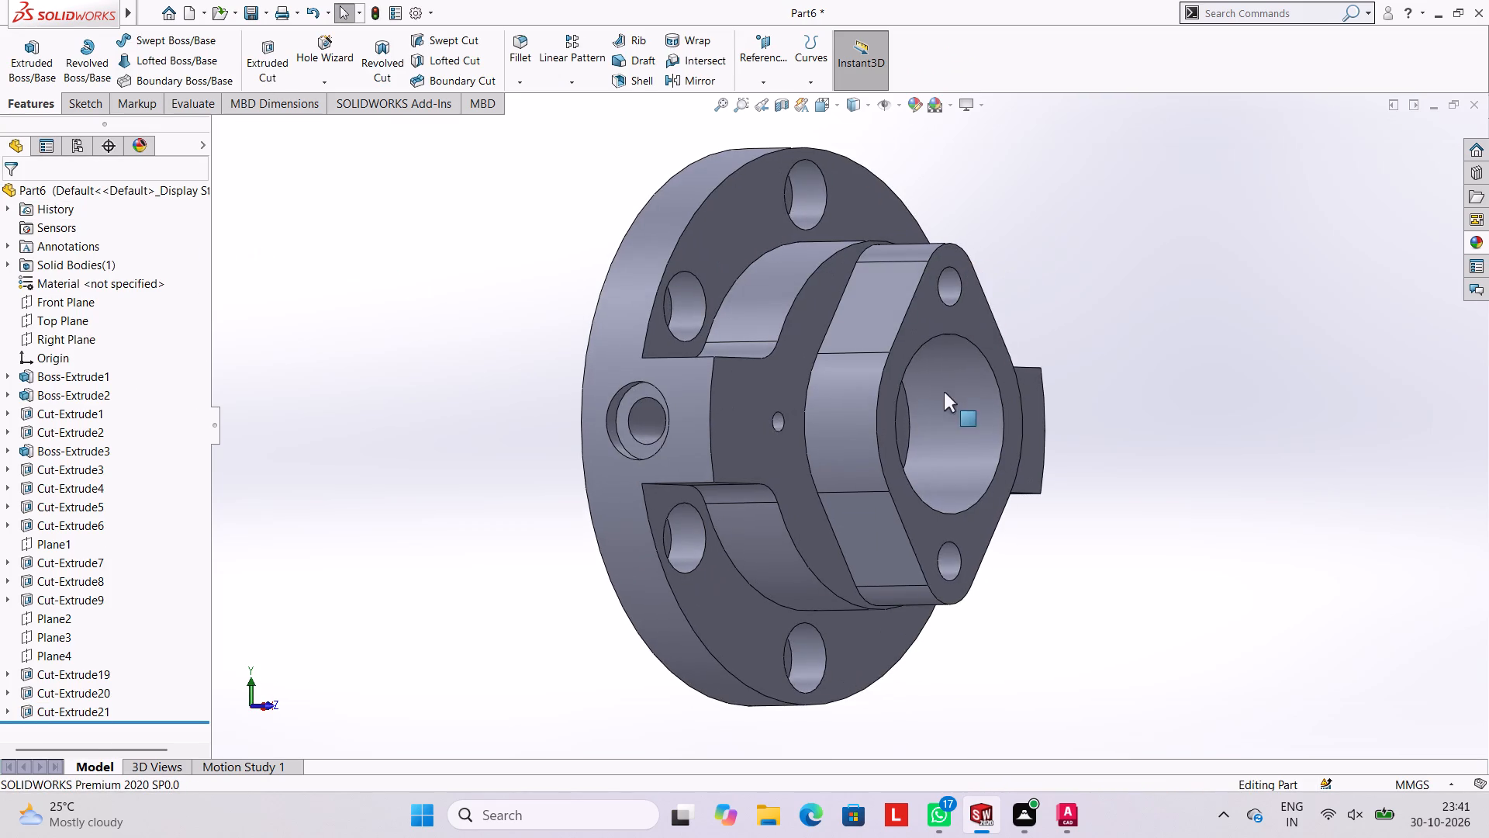
pyautogui.moveTo(981, 380); pyautogui.dragTo(773, 211, button='middle')
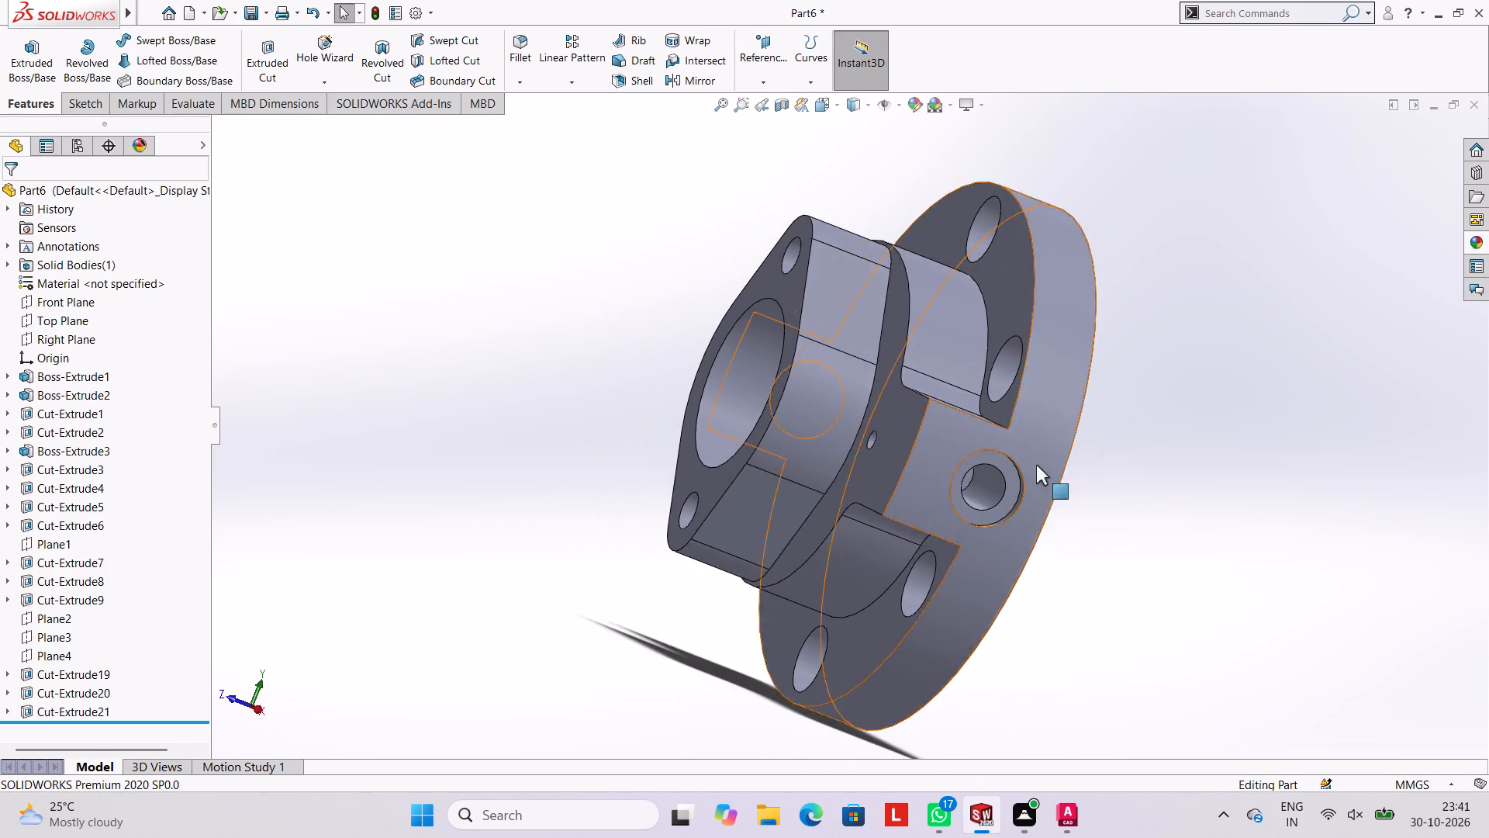
pyautogui.moveTo(1056, 468); pyautogui.dragTo(1123, 431, button='middle')
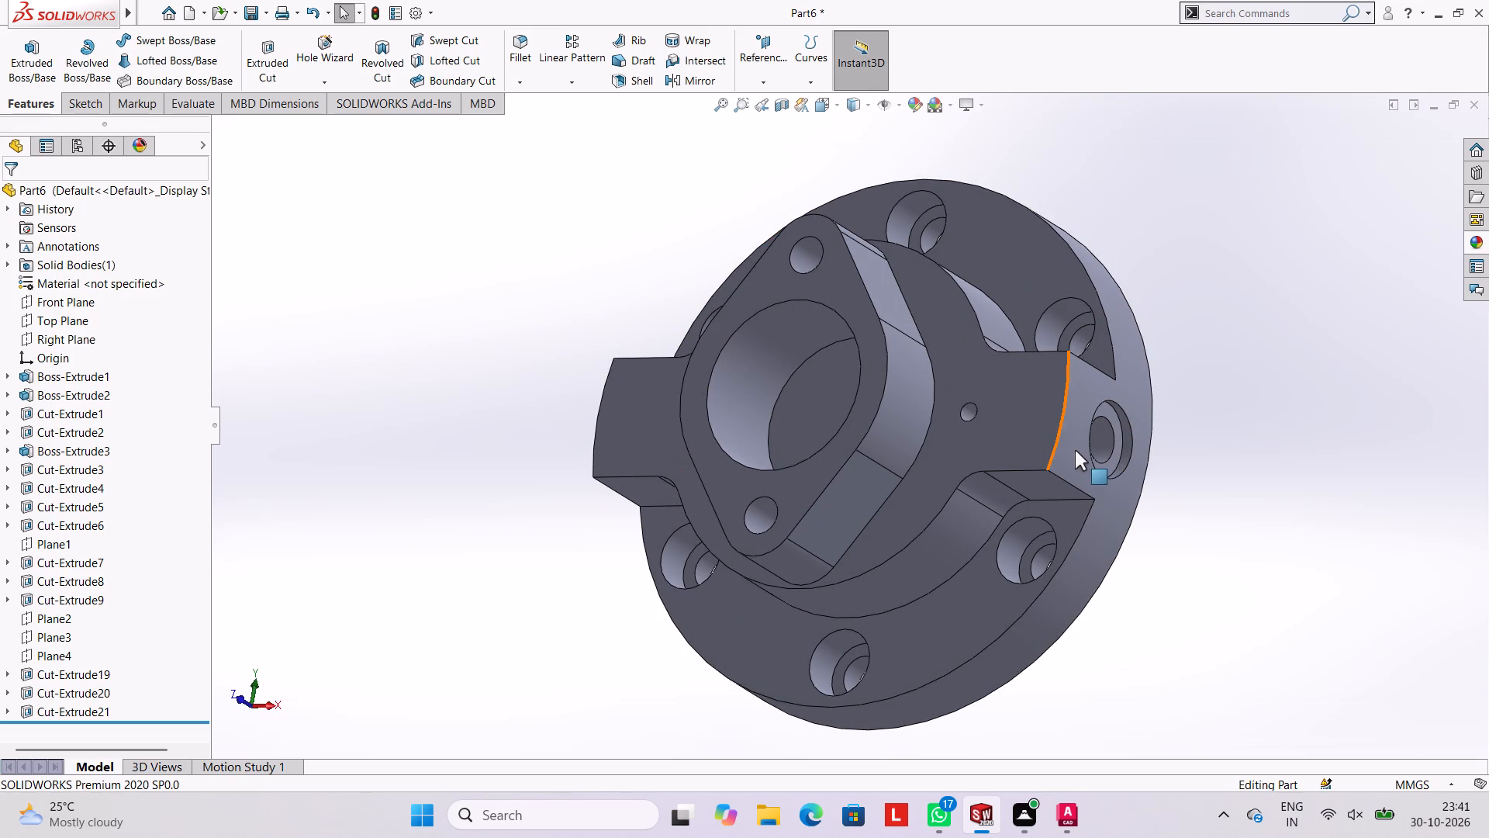
pyautogui.moveTo(1003, 461); pyautogui.dragTo(1017, 439, button='middle')
pyautogui.scroll(-3, 935, 477)
pyautogui.scroll(2, 938, 466)
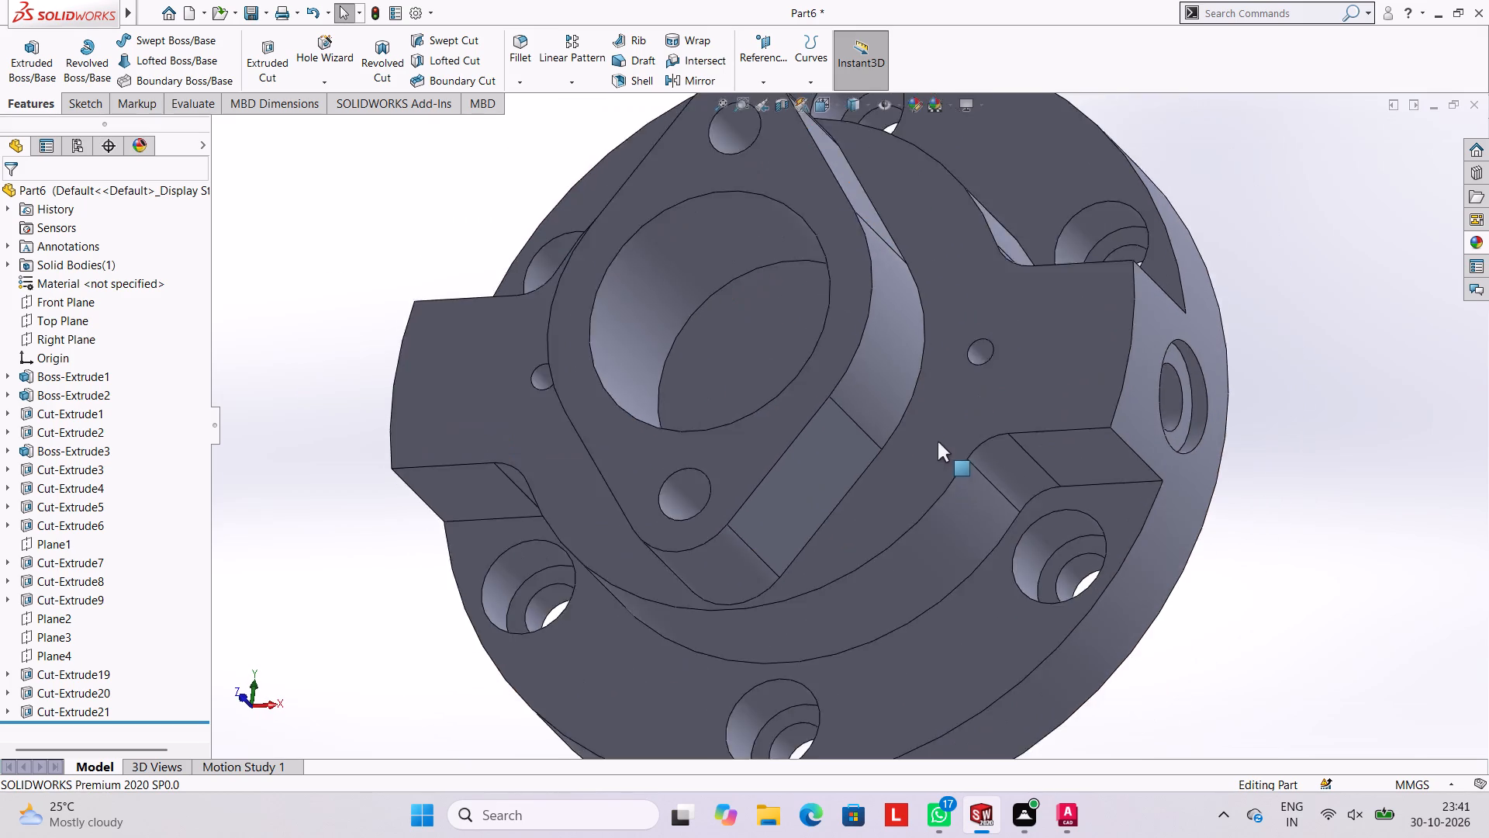
pyautogui.scroll(2, 938, 442)
pyautogui.moveTo(937, 437); pyautogui.dragTo(913, 351, button='middle')
pyautogui.scroll(-1, 934, 407)
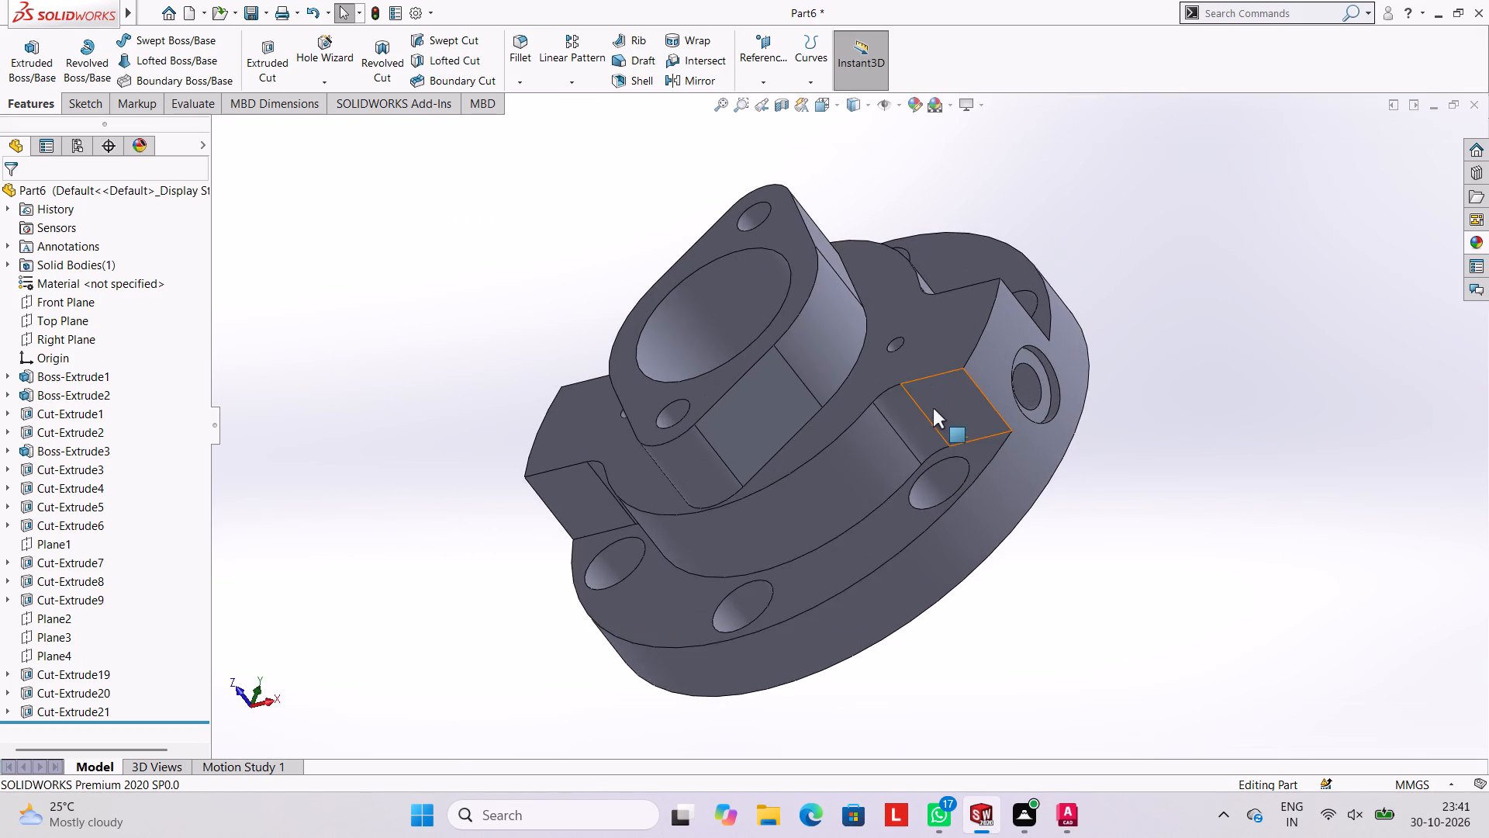
pyautogui.scroll(2, 933, 410)
pyautogui.moveTo(955, 433); pyautogui.dragTo(1024, 487, button='middle')
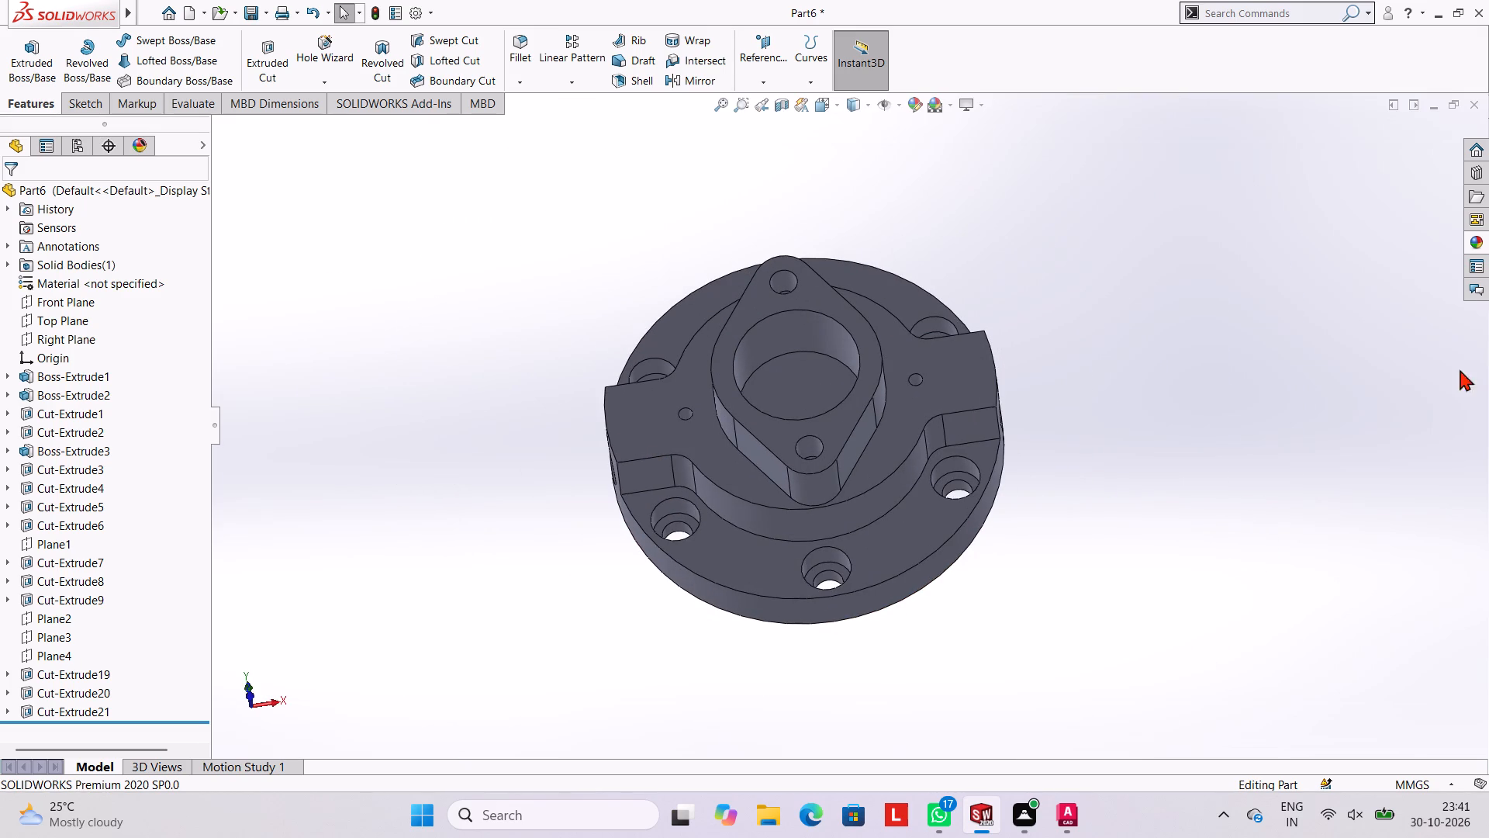
# Apply the Blue LED appearance to the whole part.
pyautogui.click(1476, 245)
pyautogui.moveTo(1326, 525); pyautogui.dragTo(891, 479)
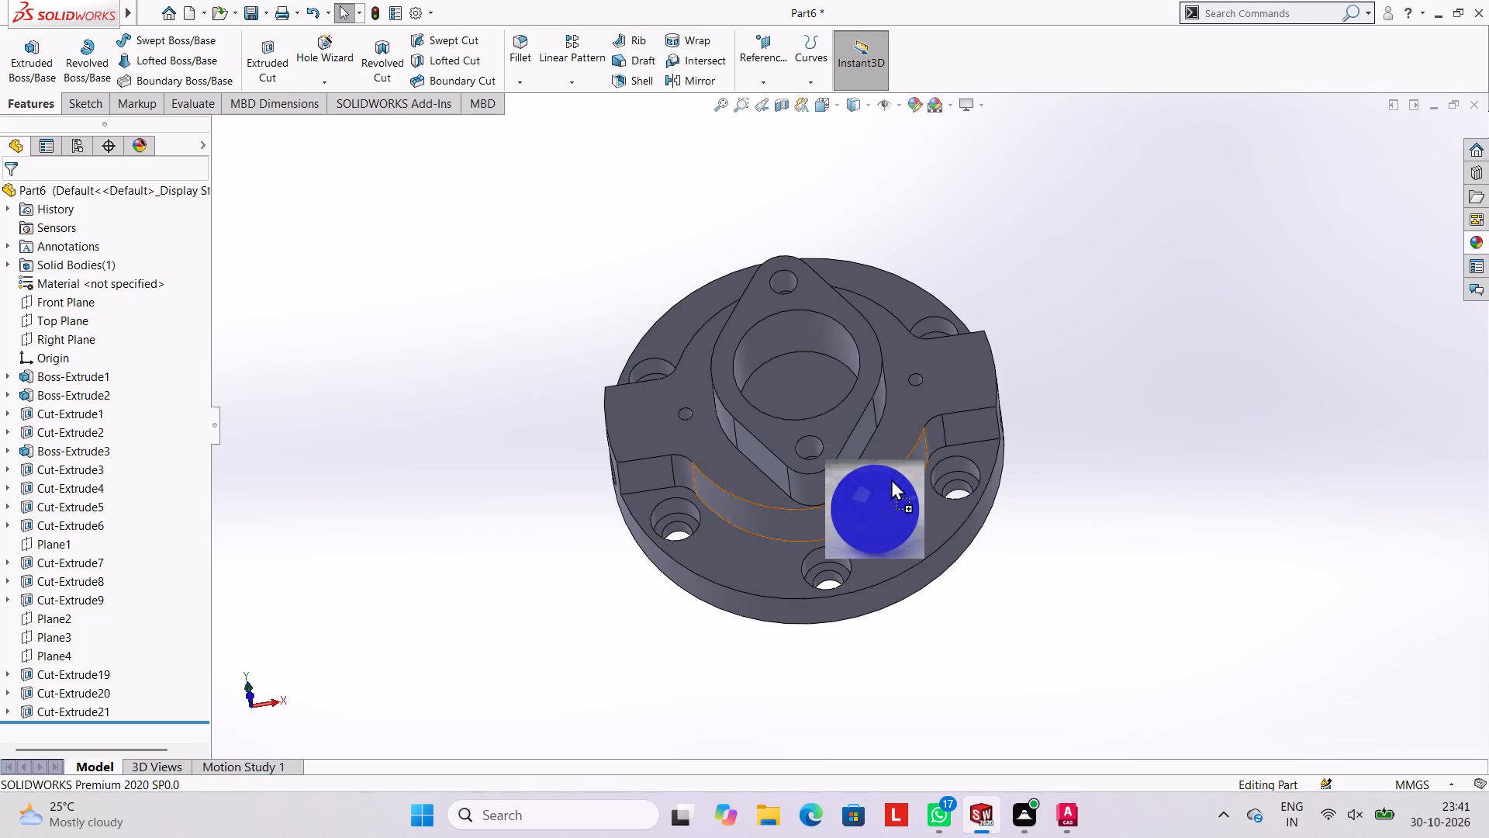
pyautogui.moveTo(891, 479); pyautogui.dragTo(861, 436)
pyautogui.click(890, 438)
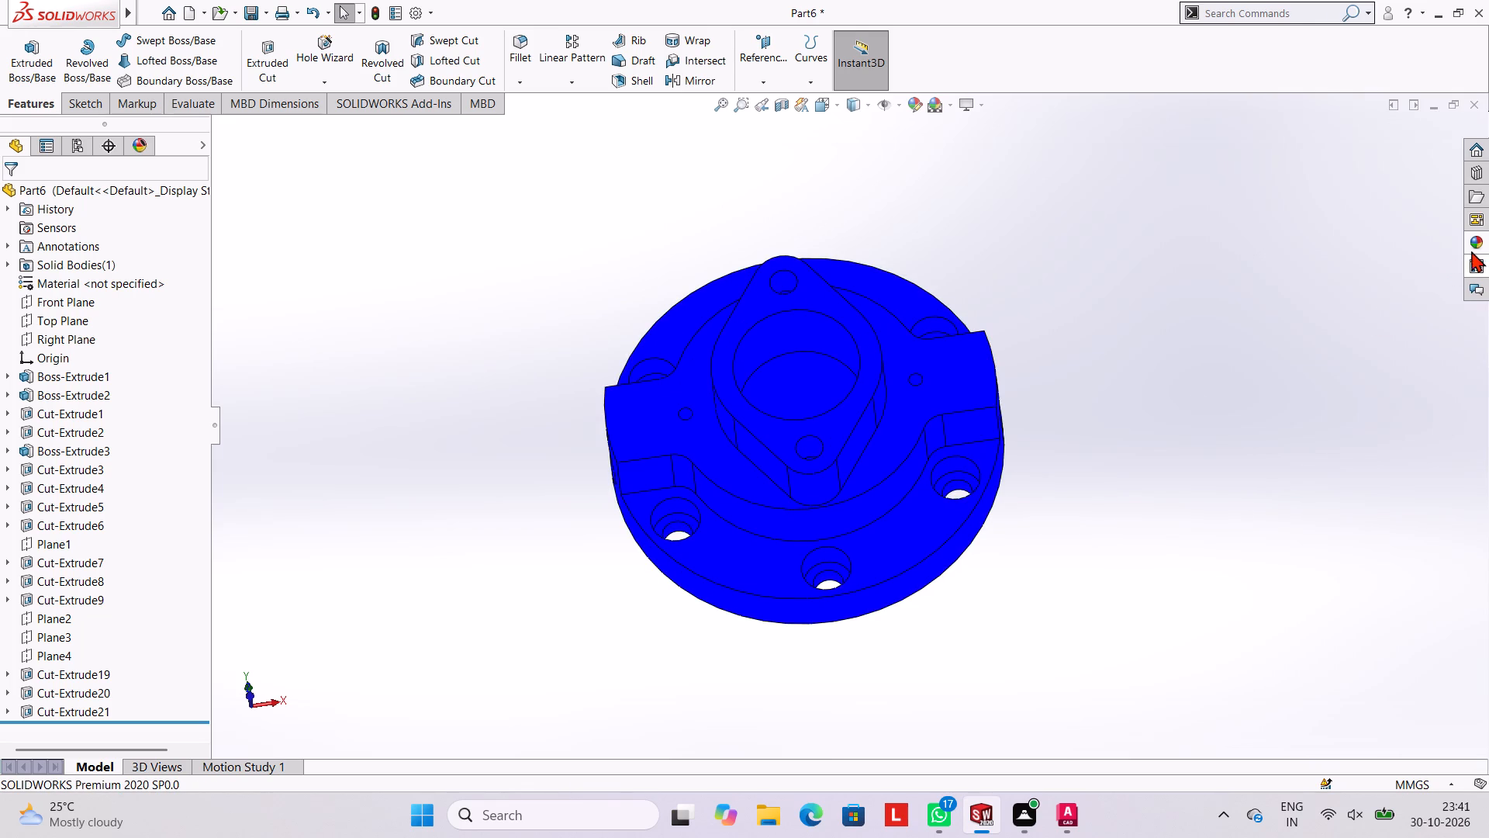
# Apply the Yellow LED appearance to the large central bore.
pyautogui.click(1477, 245)
pyautogui.moveTo(1343, 646); pyautogui.dragTo(832, 351)
pyautogui.click(832, 351)
# Apply the Green LED appearance to the middle step of the flange with its two side ears.
pyautogui.click(1481, 239)
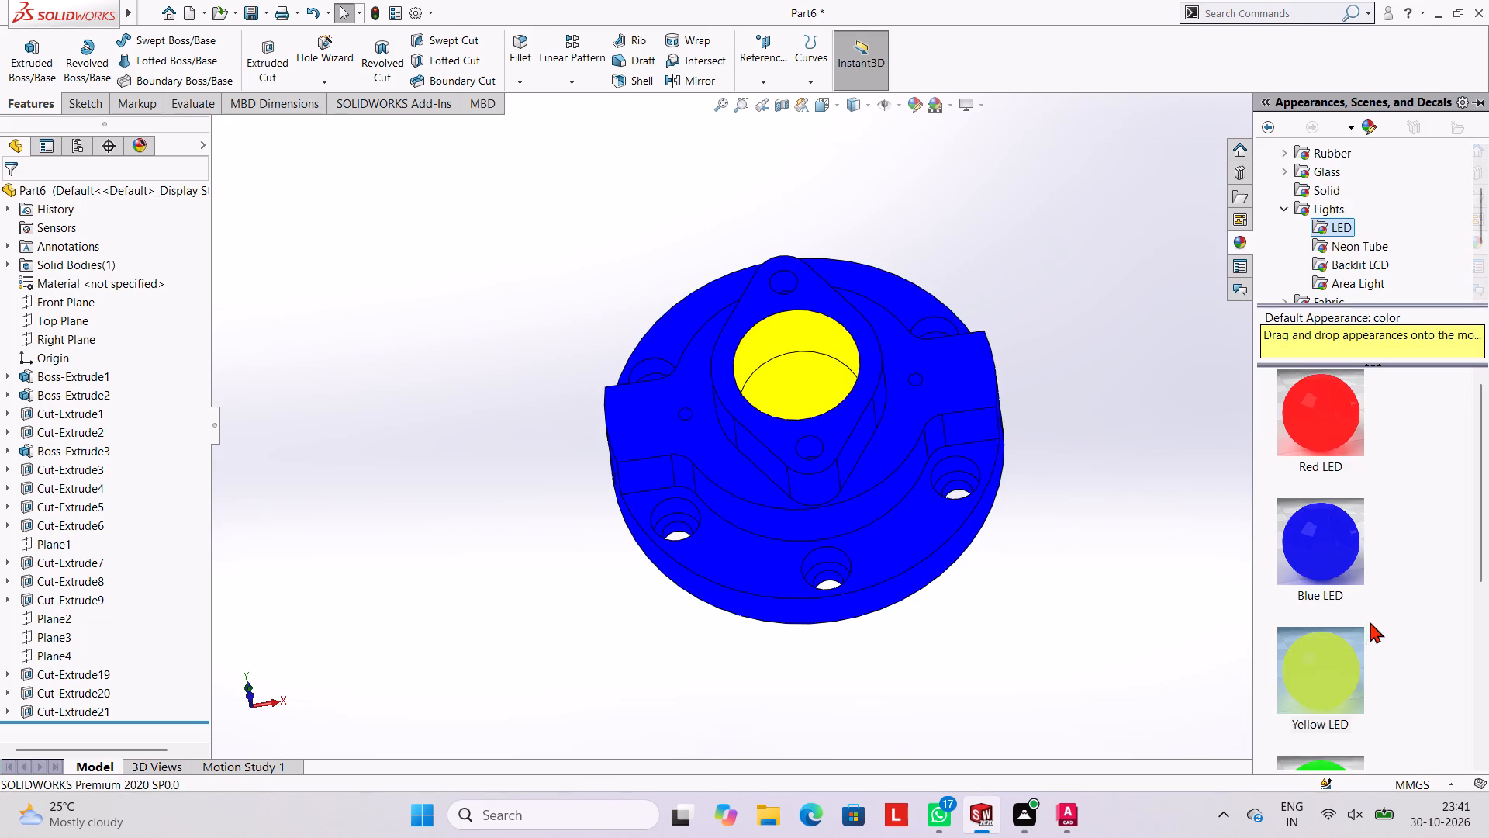
pyautogui.scroll(-1, 1366, 626)
pyautogui.moveTo(1331, 602); pyautogui.dragTo(640, 409)
pyautogui.click(640, 409)
# Apply the Red LED appearance to the counterbored bolt holes around the base flange.
pyautogui.moveTo(1195, 480); pyautogui.dragTo(1135, 456, button='middle')
pyautogui.scroll(-1, 1192, 480)
pyautogui.scroll(-2, 944, 435)
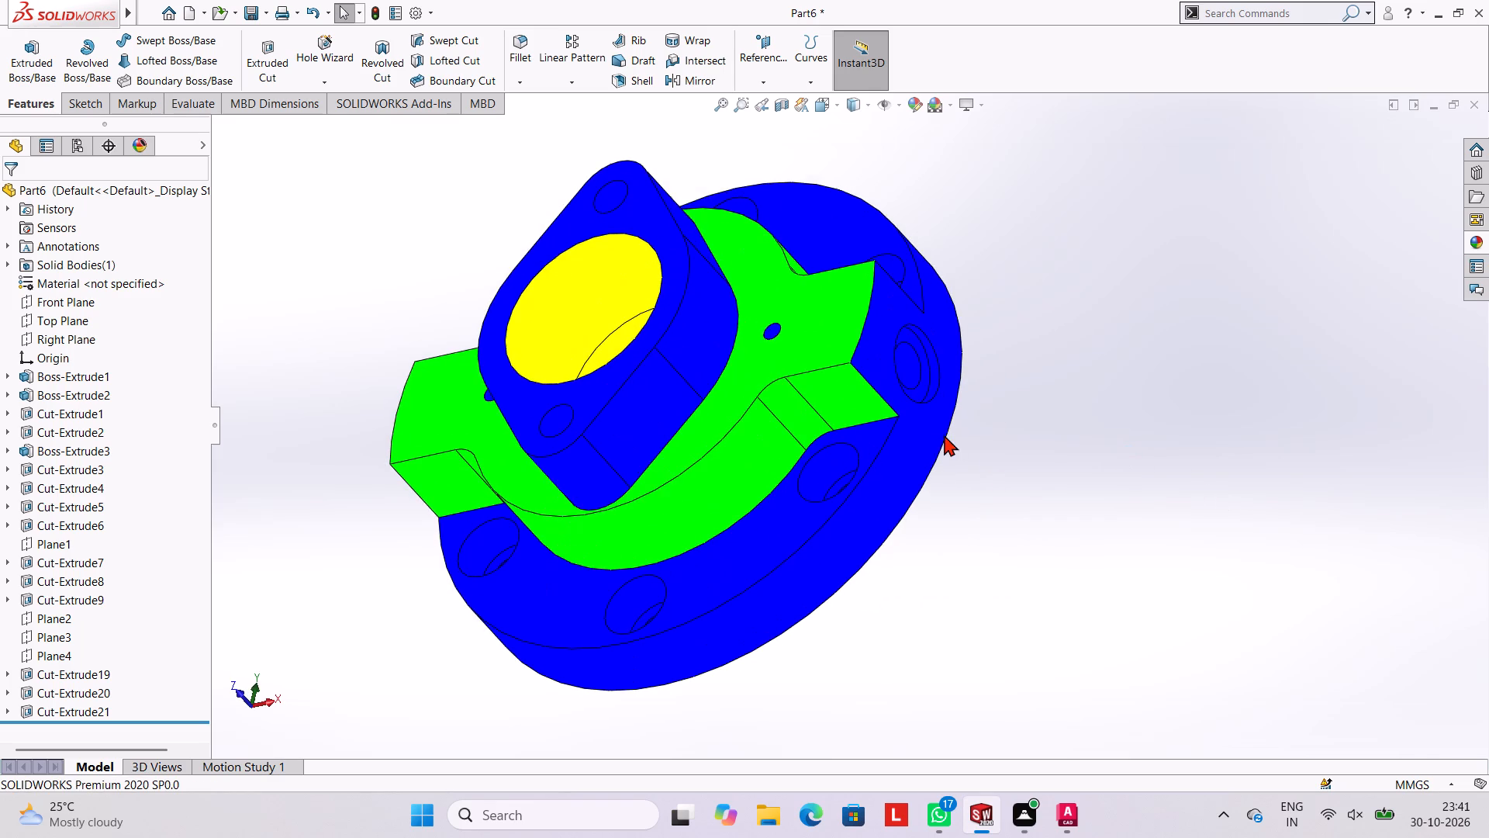
pyautogui.scroll(2, 867, 436)
pyautogui.click(1473, 248)
pyautogui.scroll(-2, 1367, 540)
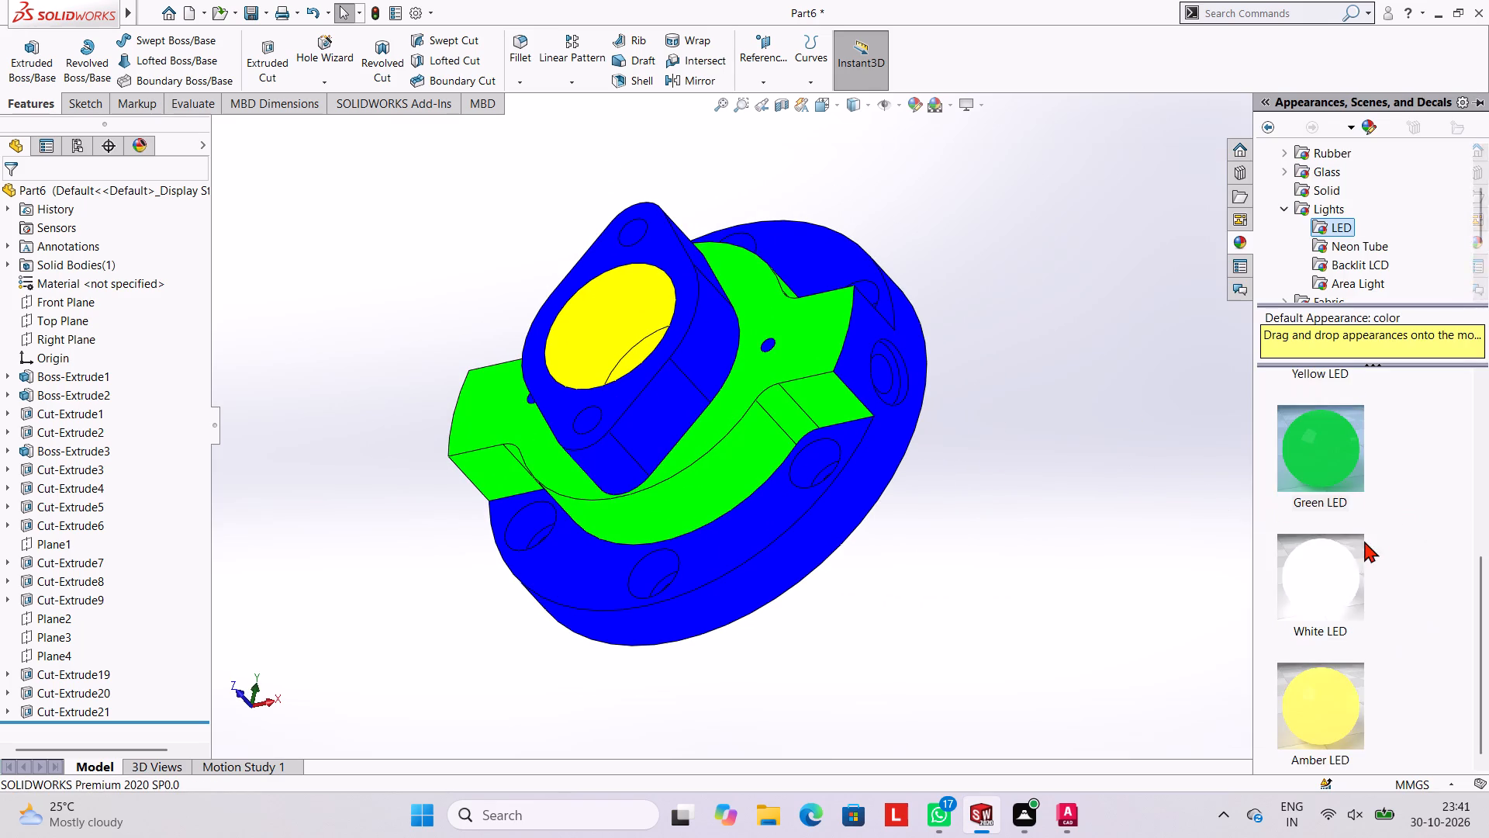
pyautogui.scroll(-1, 1364, 541)
pyautogui.scroll(3, 1349, 561)
pyautogui.moveTo(1329, 428); pyautogui.dragTo(852, 484)
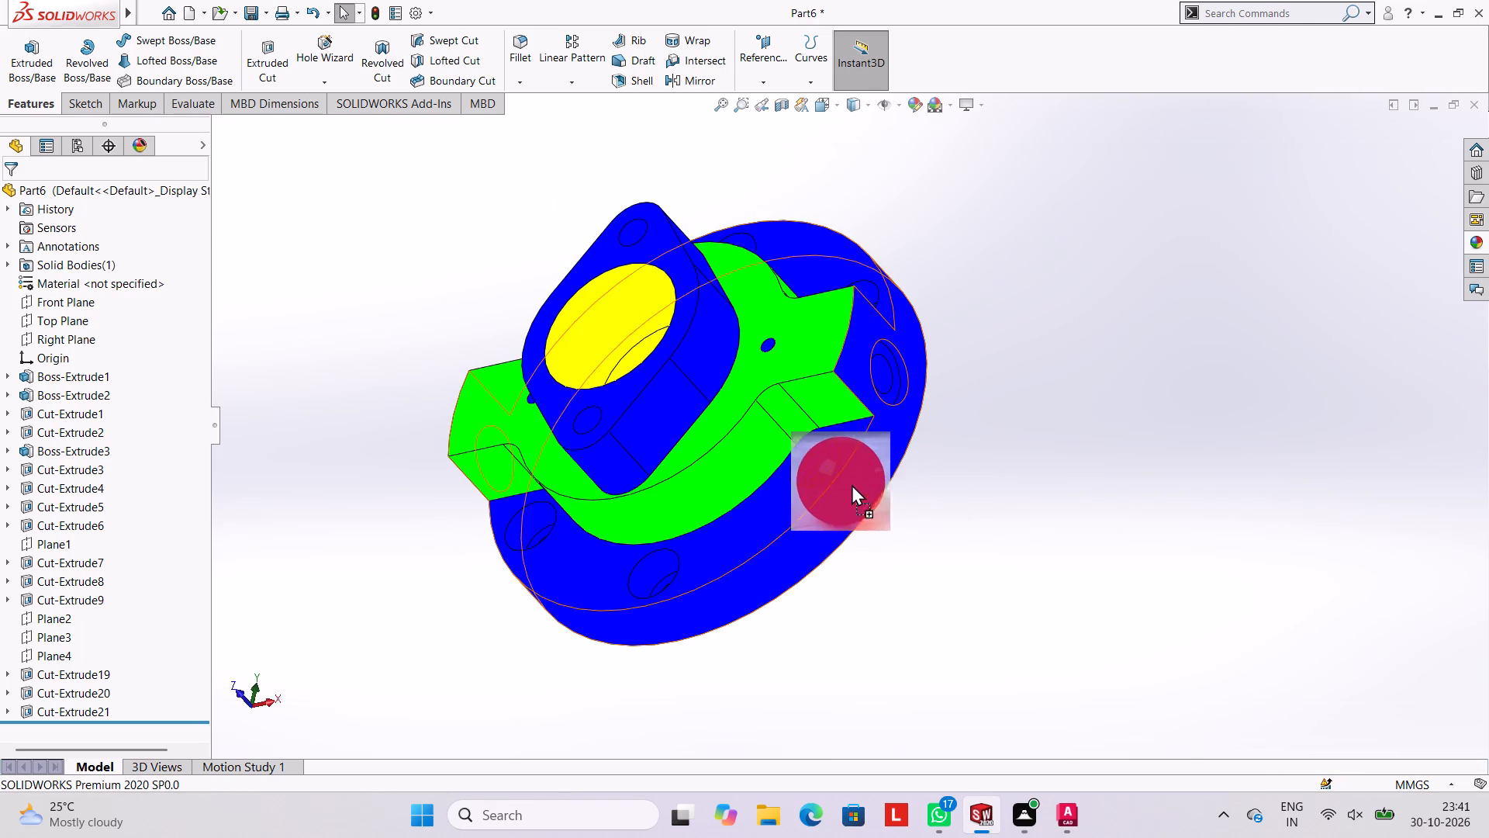
pyautogui.moveTo(852, 484); pyautogui.dragTo(812, 476)
pyautogui.click(812, 476)
# Apply the Red LED appearance to the inner hole of the side recess on the flange's +X side.
pyautogui.moveTo(930, 417); pyautogui.dragTo(972, 416, button='middle')
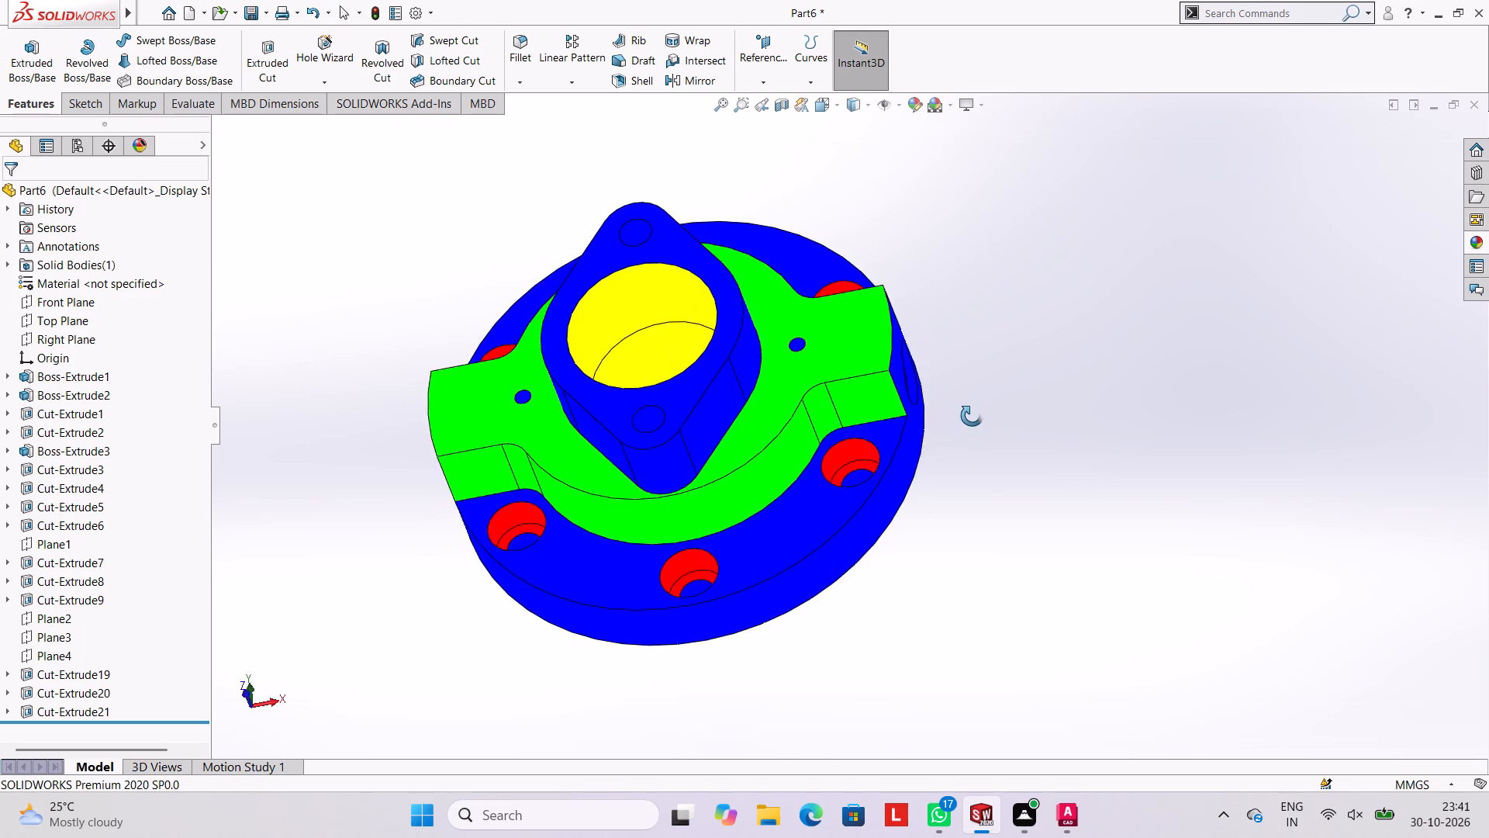
pyautogui.moveTo(972, 416); pyautogui.dragTo(892, 396, button='middle')
pyautogui.click(1477, 243)
pyautogui.moveTo(1338, 437); pyautogui.dragTo(1062, 437)
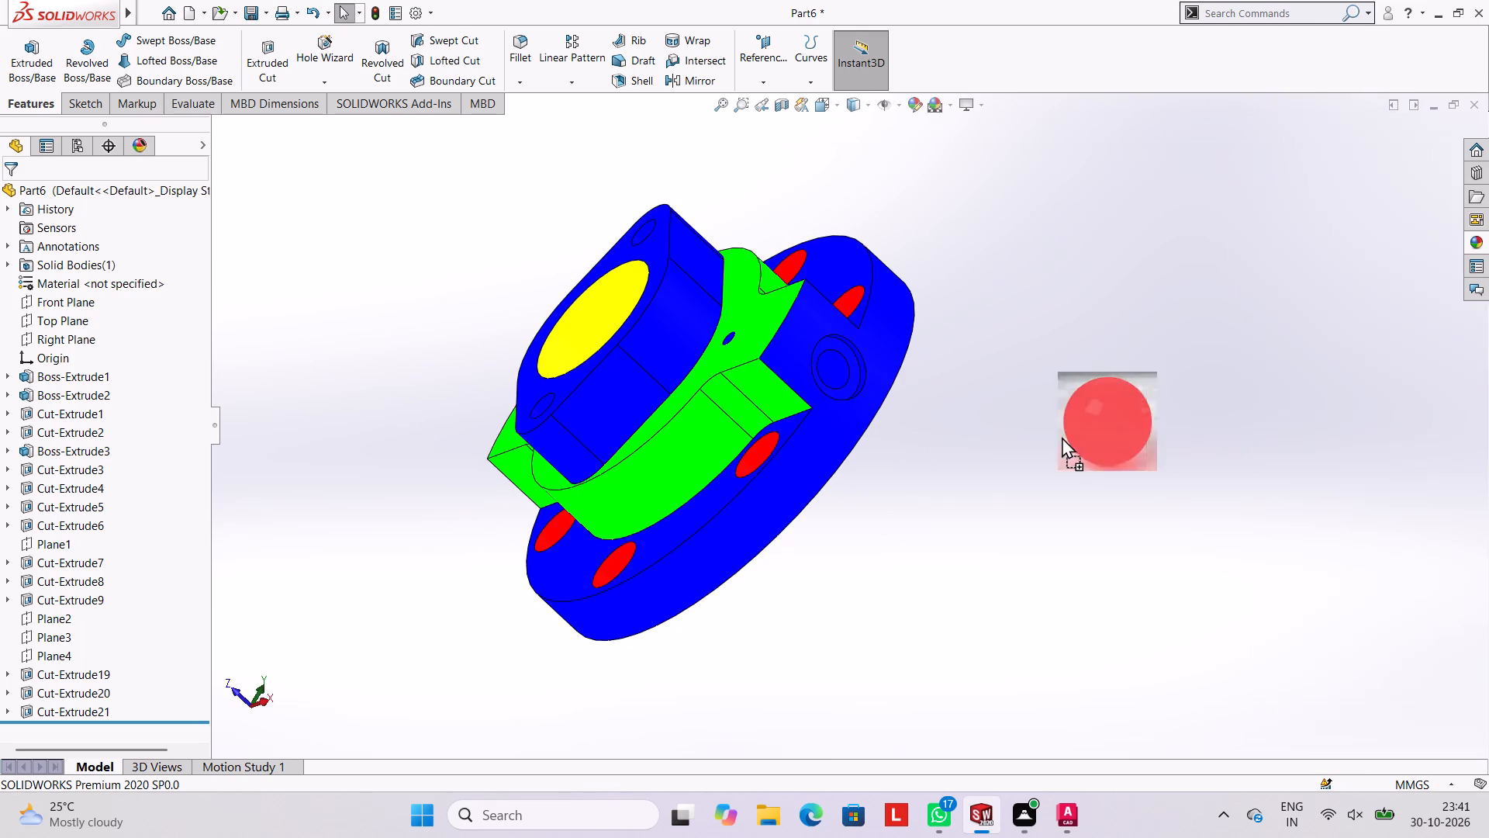
pyautogui.moveTo(1062, 437); pyautogui.dragTo(844, 385)
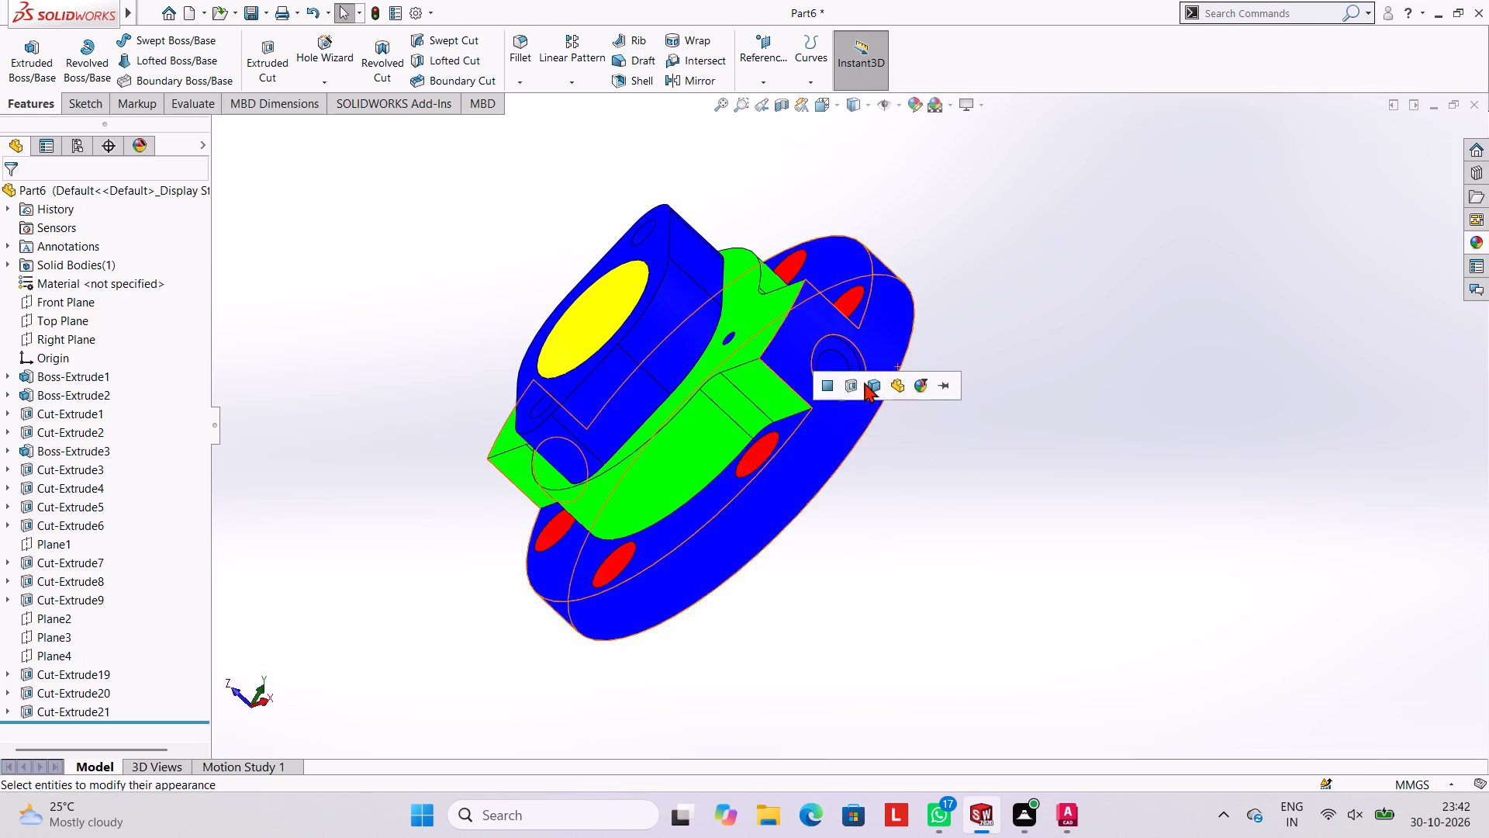
pyautogui.click(855, 382)
pyautogui.moveTo(1010, 354); pyautogui.dragTo(1044, 350, button='middle')
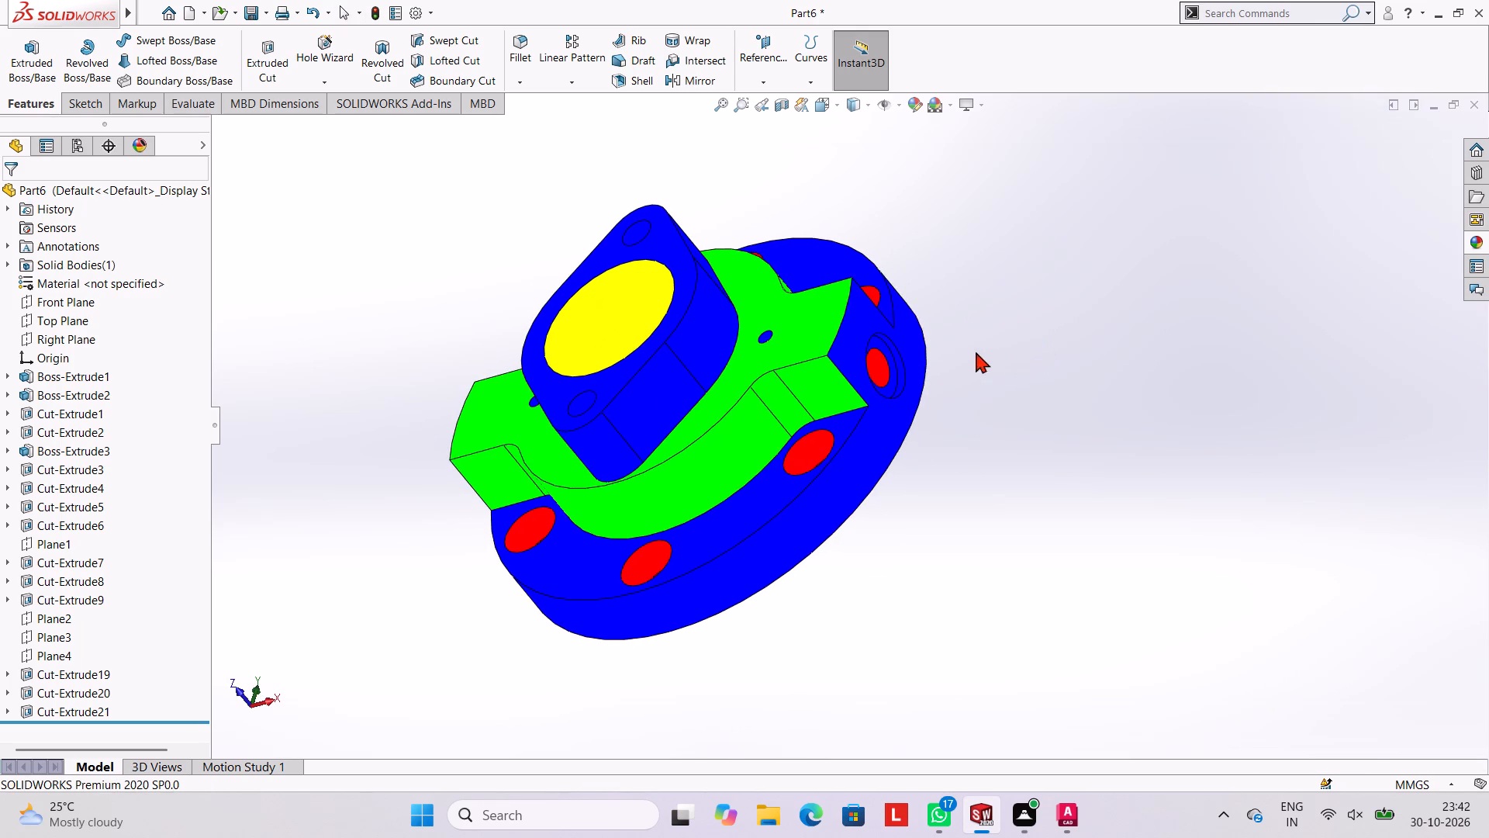
# Apply the Red LED appearance to the inner hole of the side recess on the flange's -X side.
pyautogui.moveTo(896, 383); pyautogui.dragTo(1075, 311, button='middle')
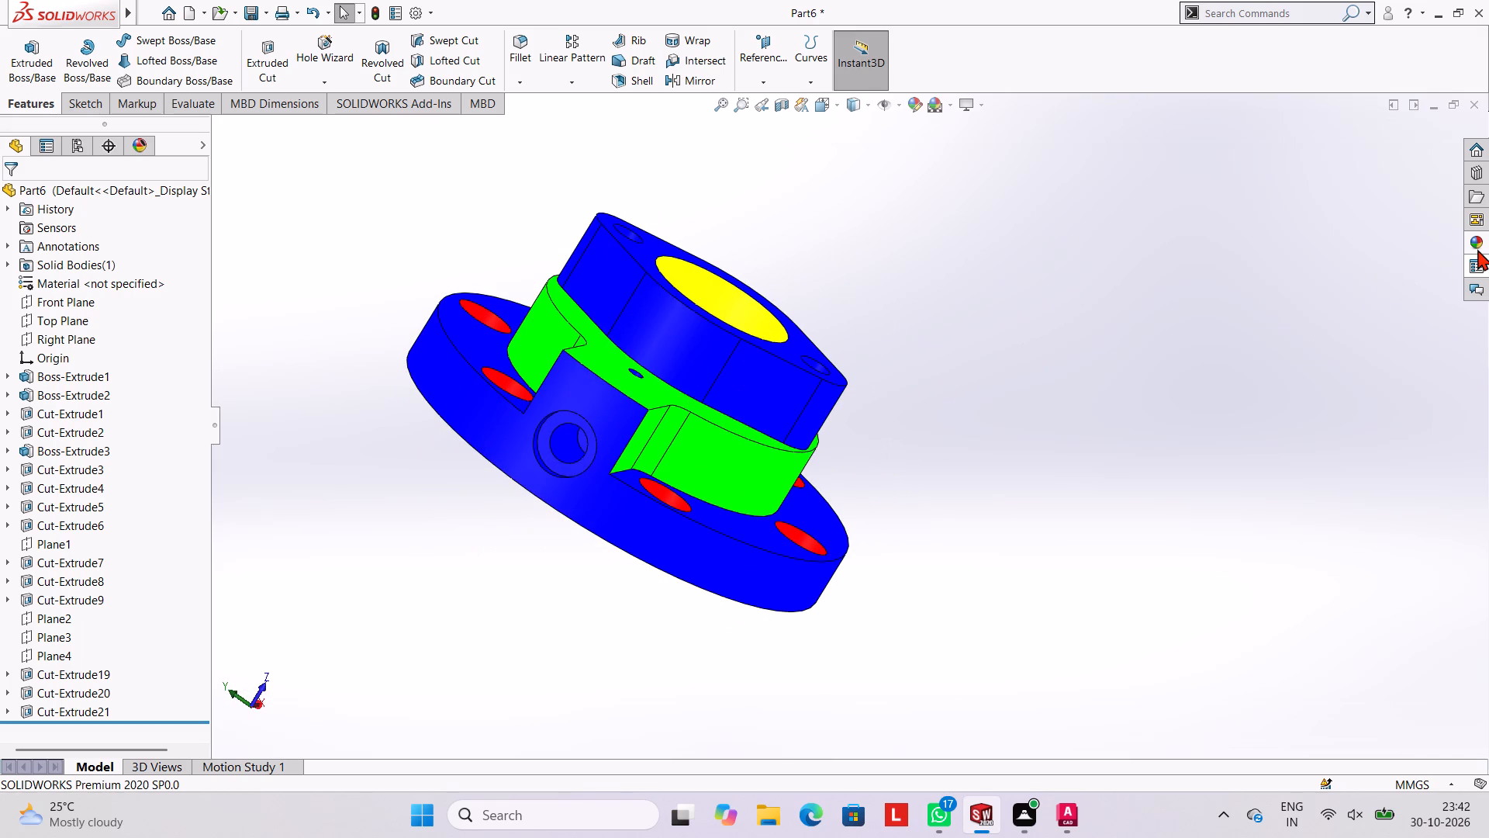
pyautogui.click(1477, 247)
pyautogui.moveTo(1327, 431); pyautogui.dragTo(558, 445)
pyautogui.click(558, 445)
# Apply the Red LED appearance to the two small holes in the top face of the raised central boss.
pyautogui.moveTo(847, 452); pyautogui.dragTo(793, 455, button='middle')
pyautogui.moveTo(833, 399); pyautogui.dragTo(811, 454, button='middle')
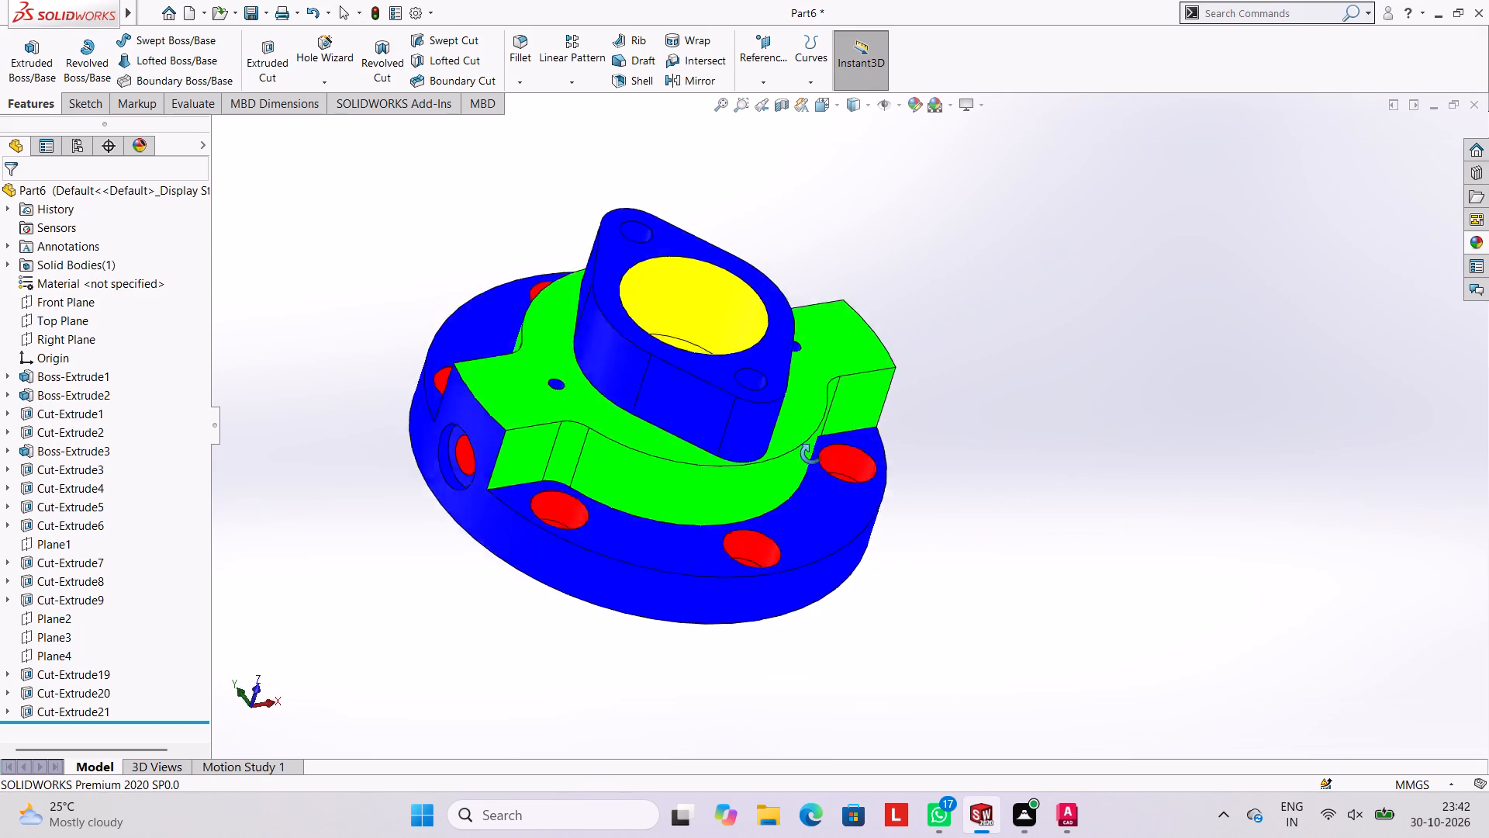
pyautogui.moveTo(811, 454); pyautogui.dragTo(808, 573, button='middle')
pyautogui.click(1485, 240)
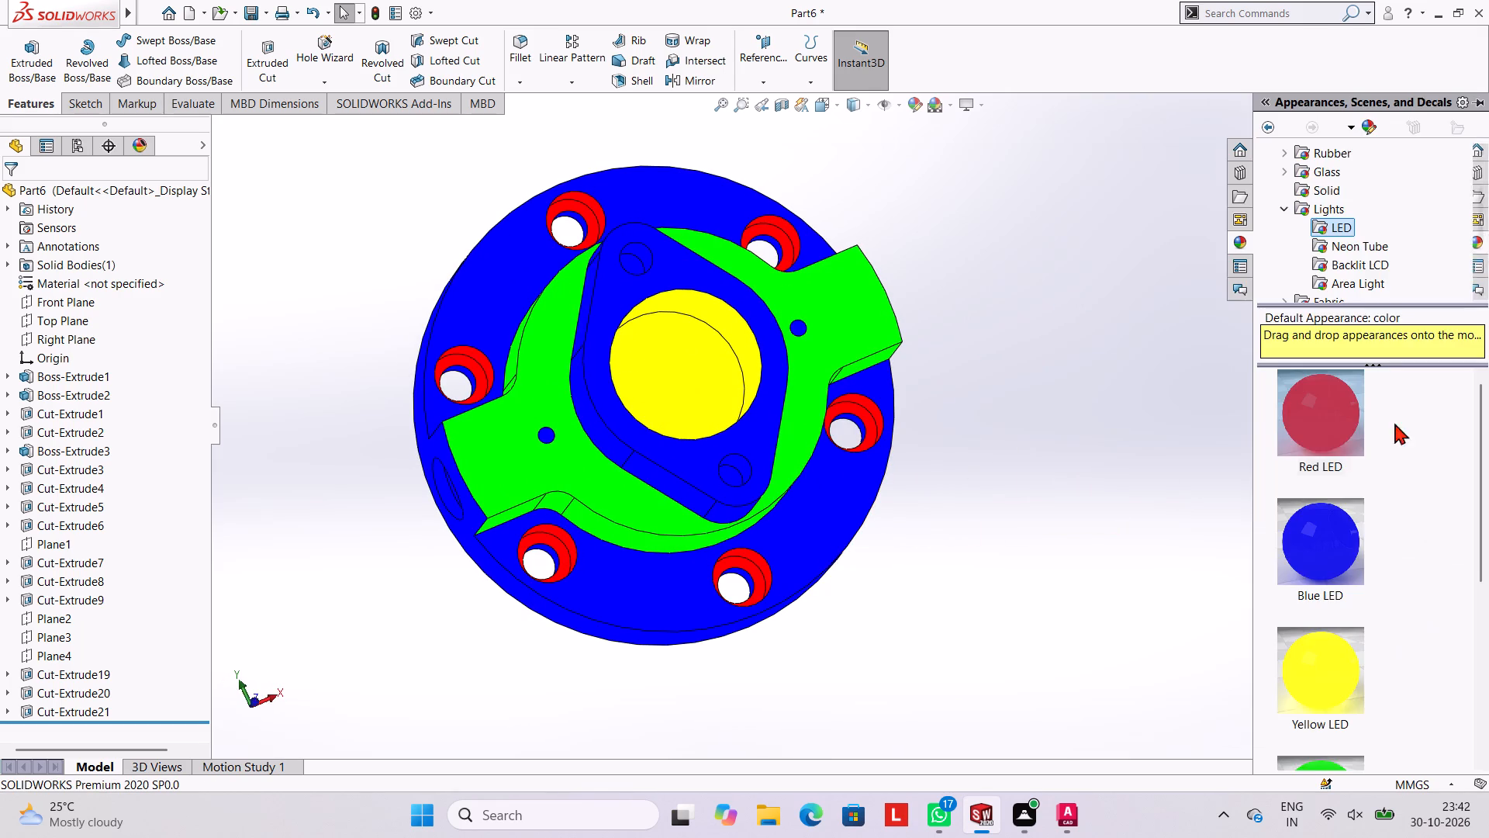
pyautogui.moveTo(1337, 435); pyautogui.dragTo(744, 465)
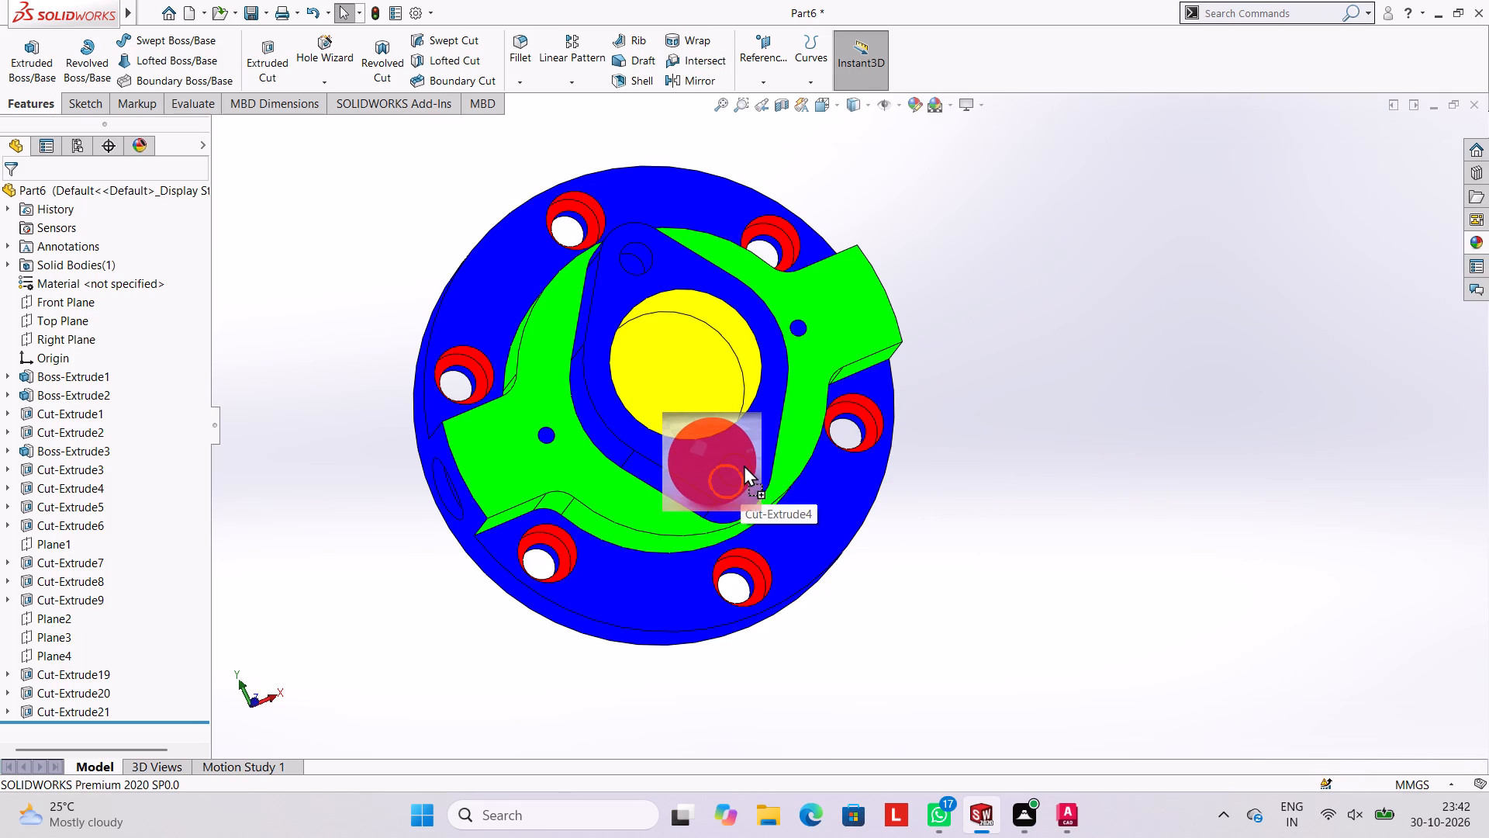
pyautogui.moveTo(744, 465); pyautogui.dragTo(745, 462)
pyautogui.click(745, 462)
# Apply the Red LED appearance to the two small holes in the green middle step beside the central boss.
pyautogui.moveTo(1066, 442); pyautogui.dragTo(992, 382, button='middle')
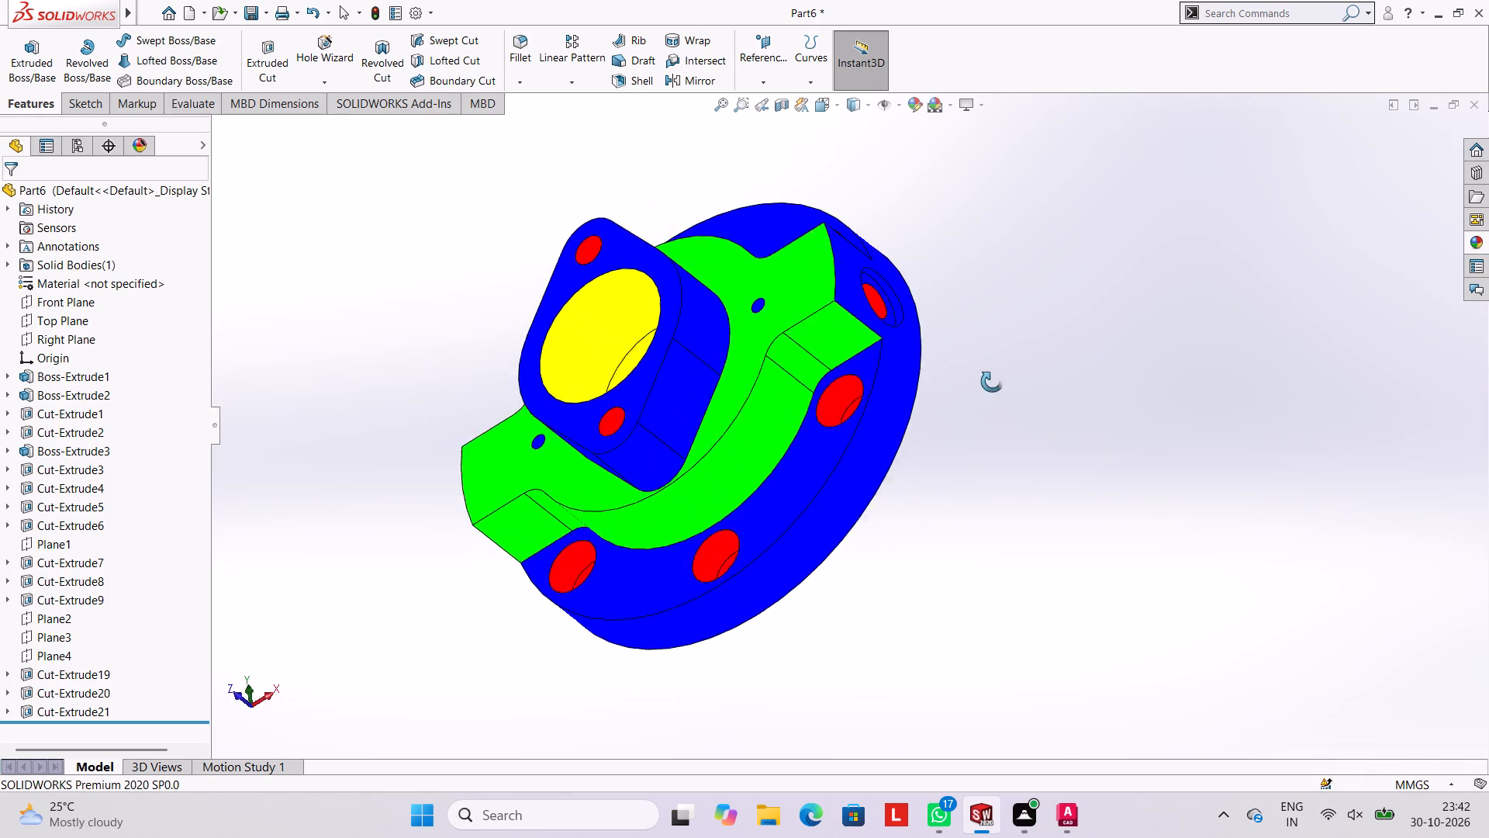
pyautogui.moveTo(992, 382); pyautogui.dragTo(1018, 434, button='middle')
pyautogui.scroll(-4, 726, 272)
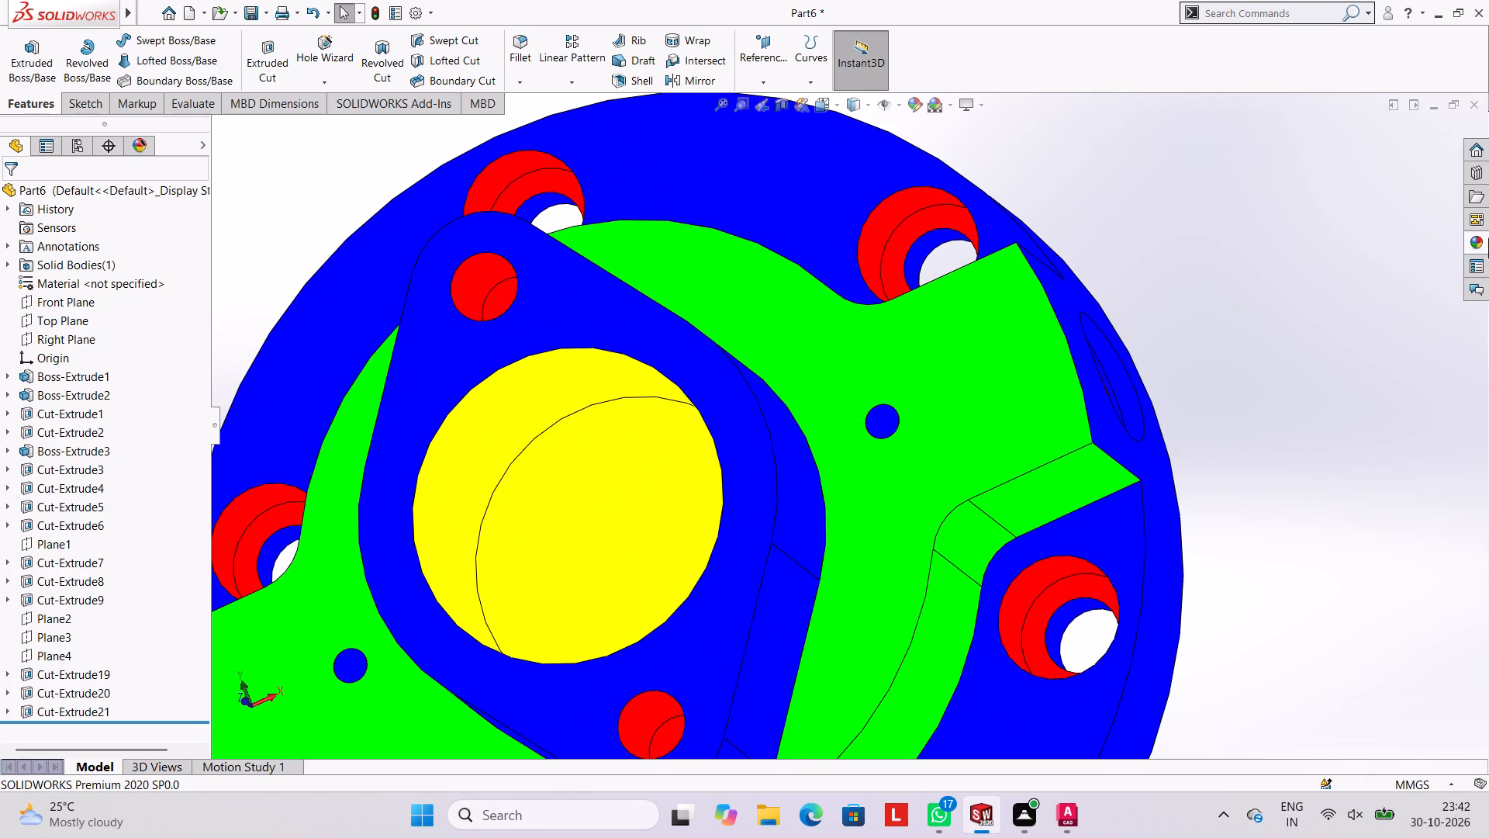
pyautogui.click(1479, 237)
pyautogui.moveTo(1332, 417); pyautogui.dragTo(886, 417)
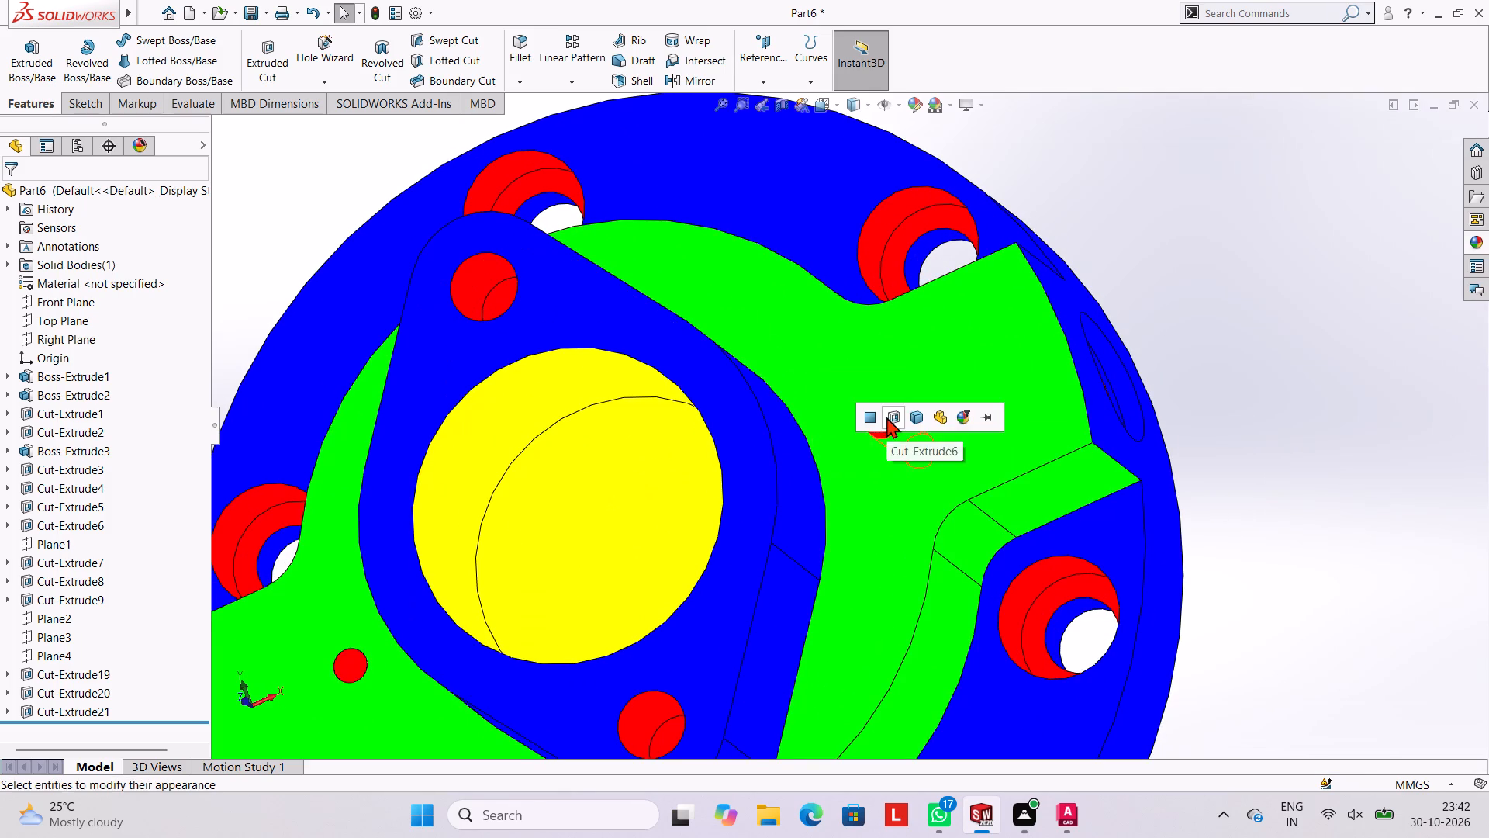
pyautogui.click(886, 417)
# Save the part in the Documents folder as "top flanged housing".
pyautogui.scroll(4, 935, 436)
pyautogui.moveTo(1019, 441); pyautogui.dragTo(1030, 299, button='middle')
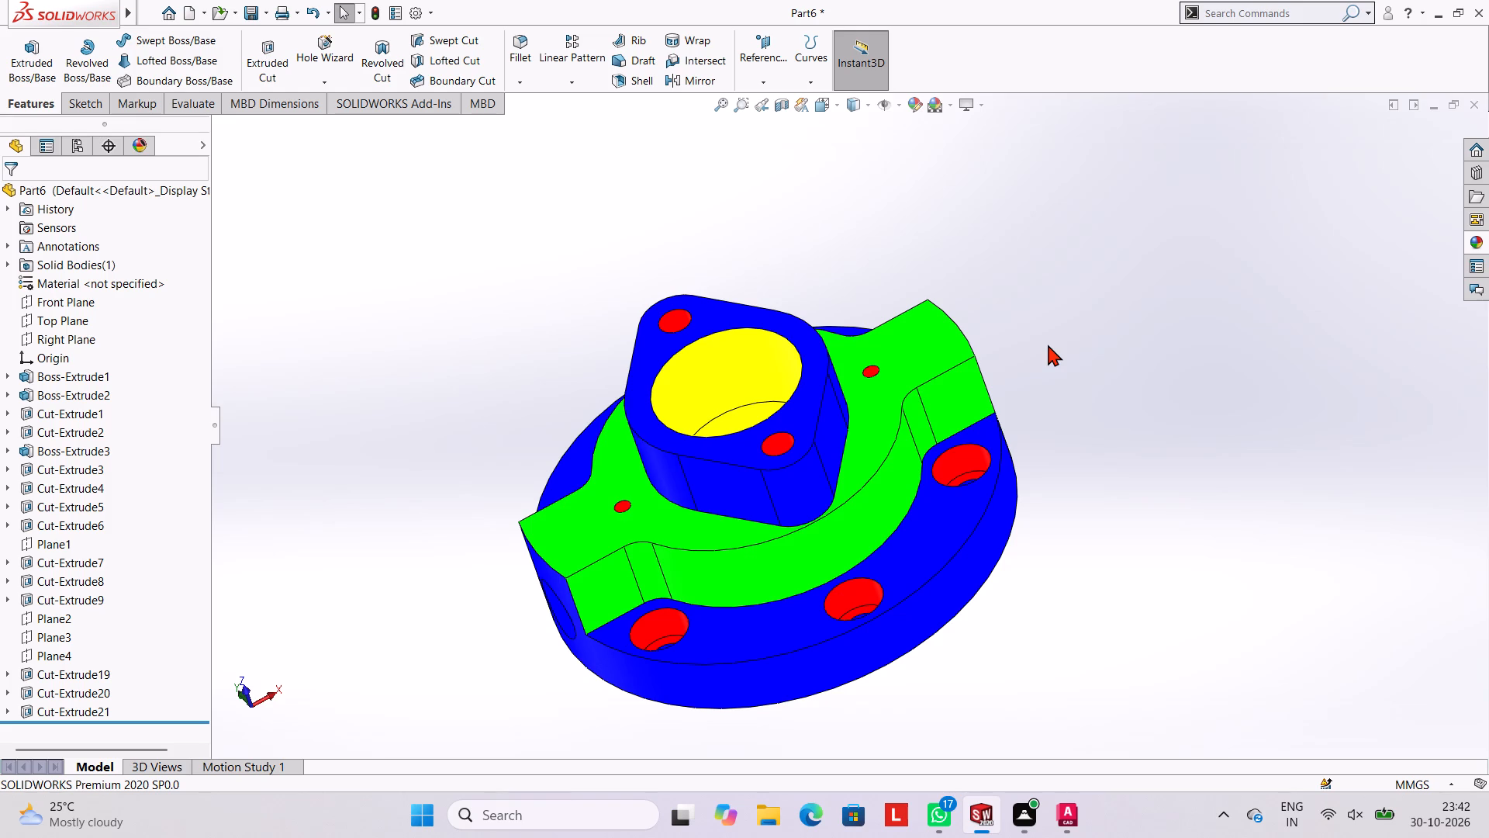
pyautogui.hotkey('ctrl', 's')
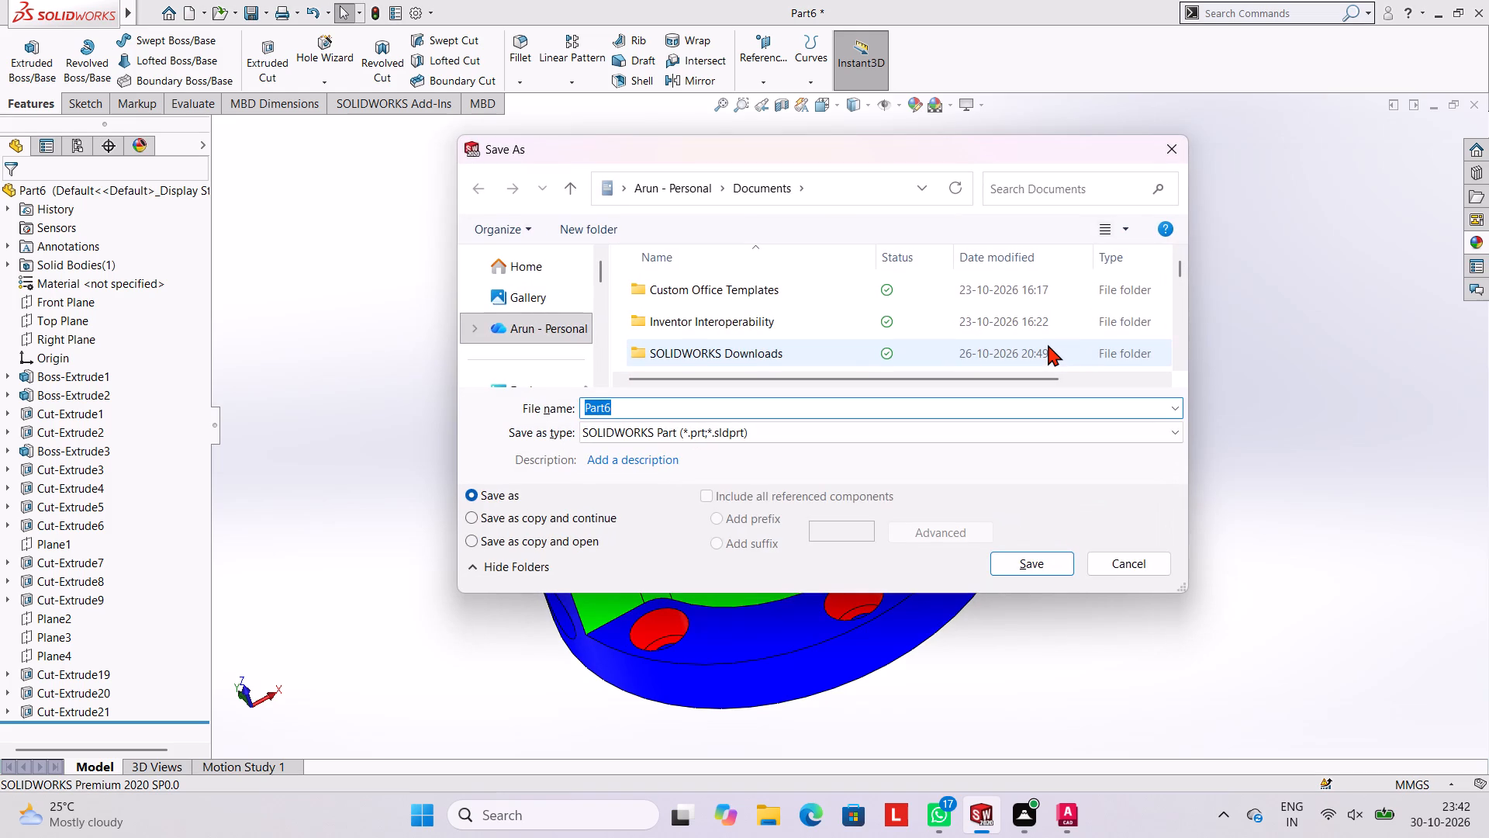
pyautogui.write('top')
pyautogui.press('space')
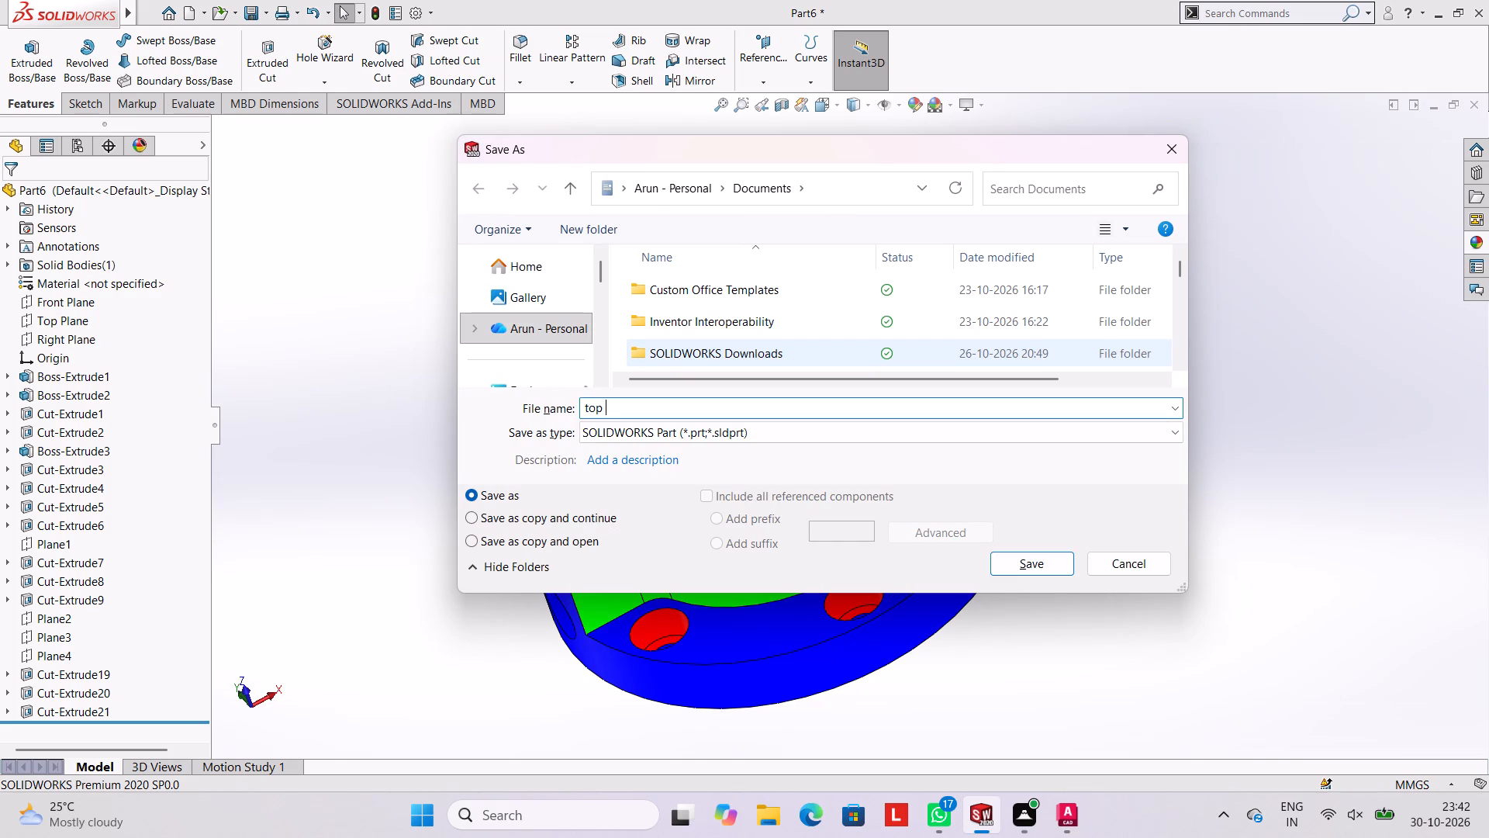
pyautogui.write('fl')
pyautogui.write('anged housing')
pyautogui.press('space')
pyautogui.click(1045, 556)
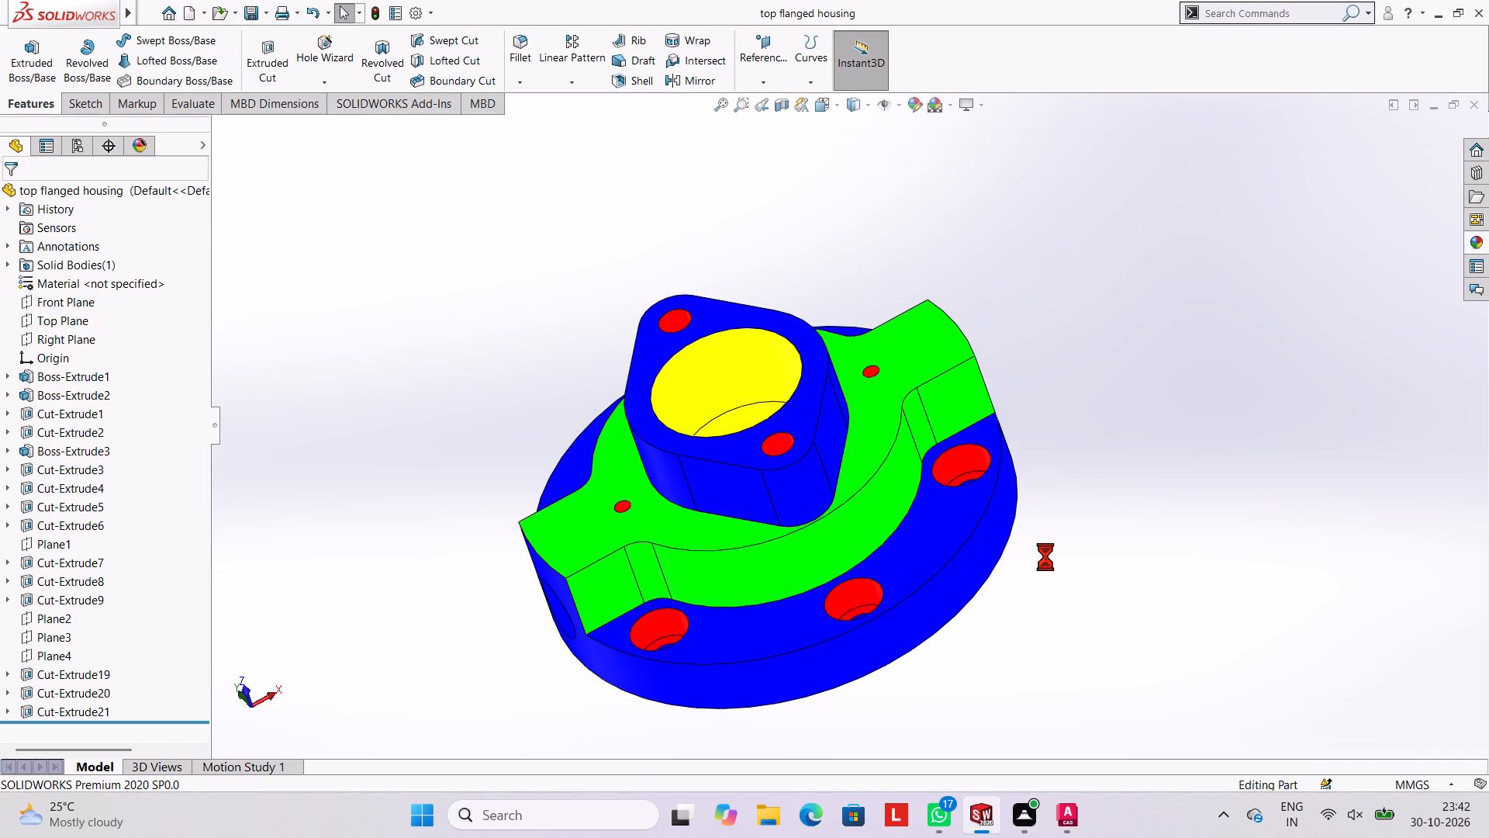
# Save a PDF copy of the part in the Documents folder under the name "top flanged housing".
pyautogui.click(267, 9)
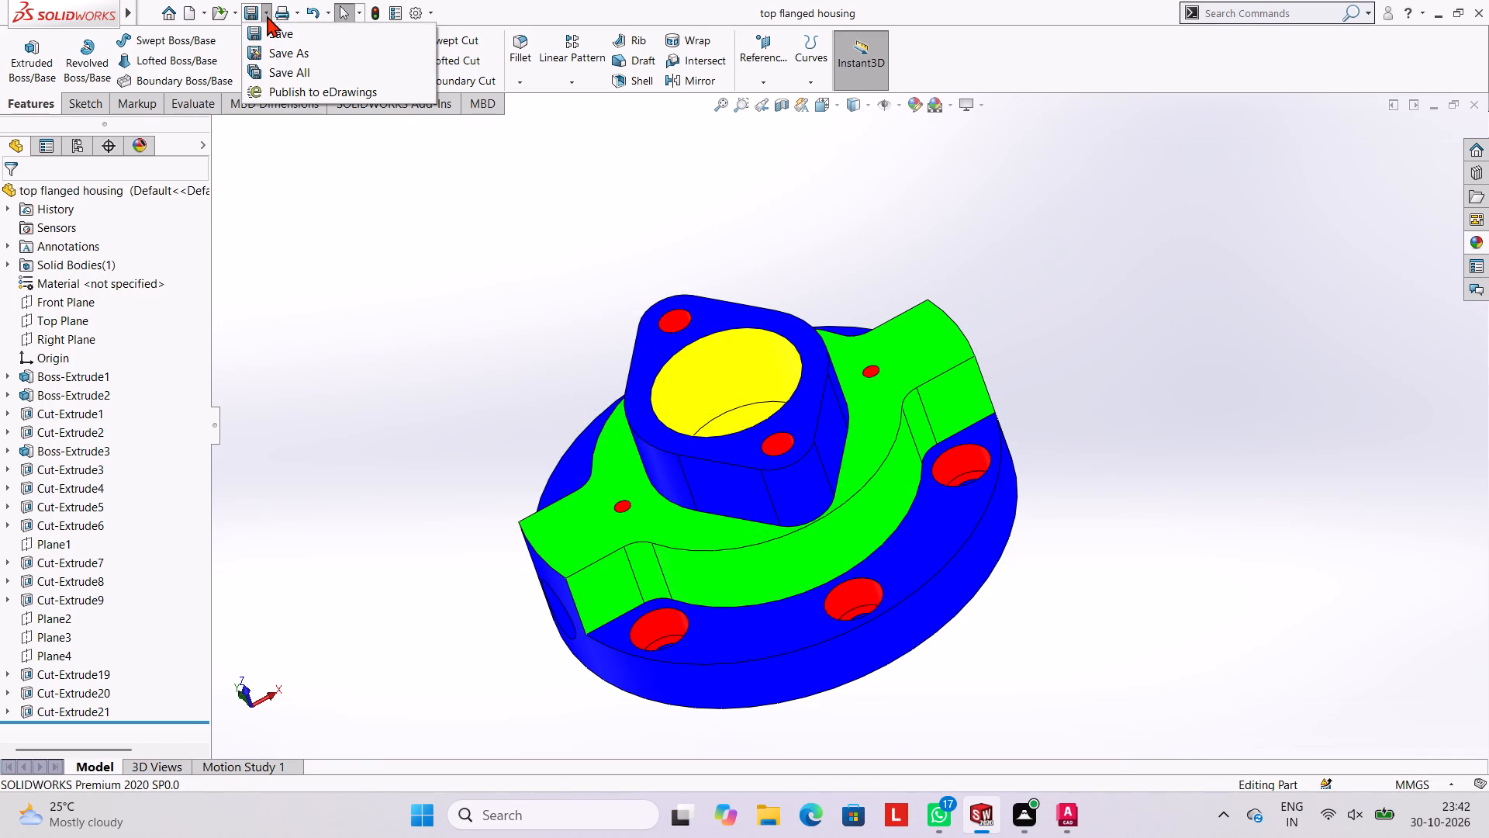
pyautogui.click(282, 57)
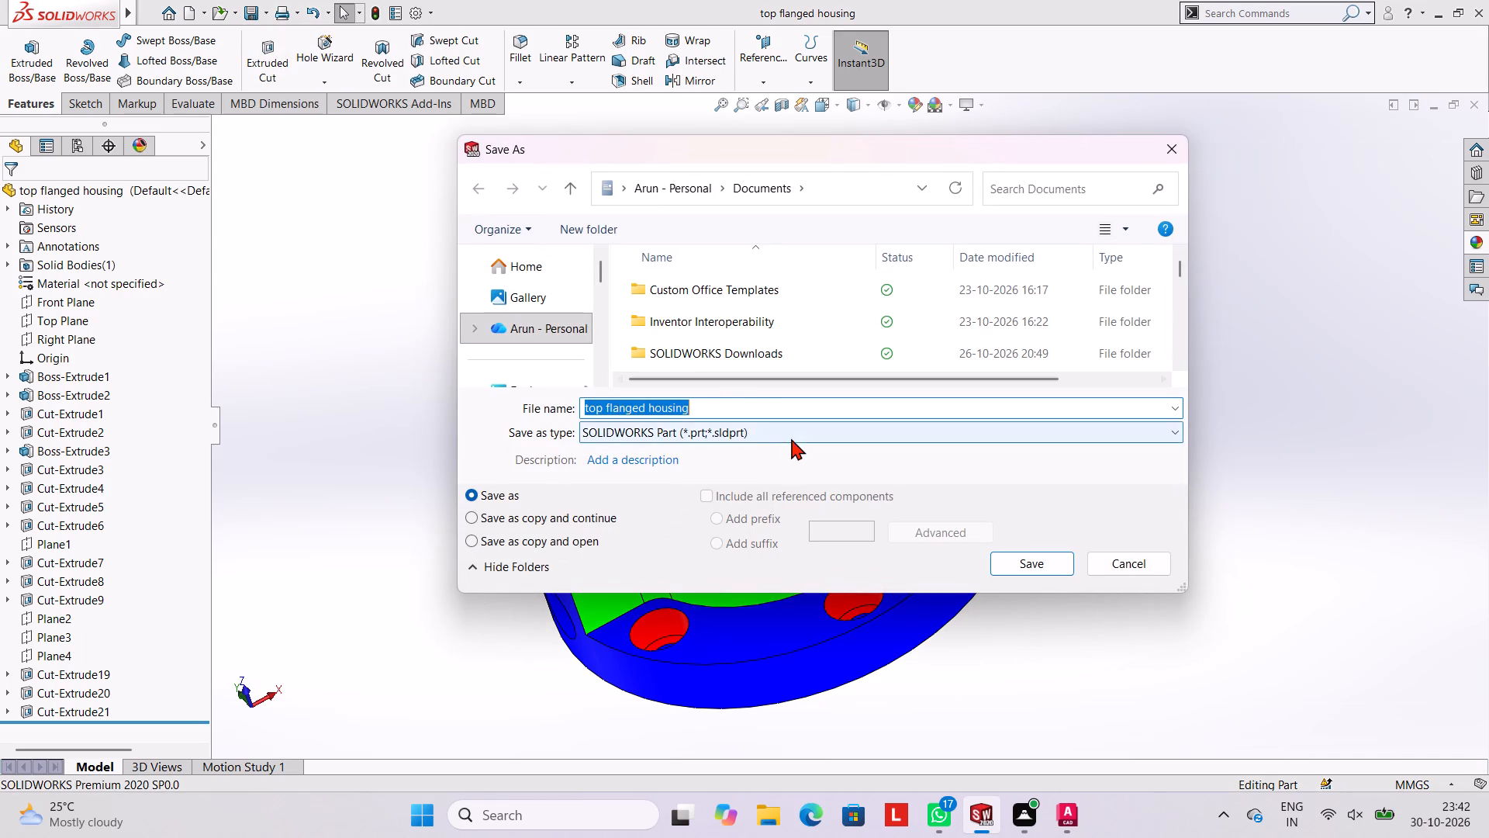
pyautogui.click(793, 431)
pyautogui.click(717, 114)
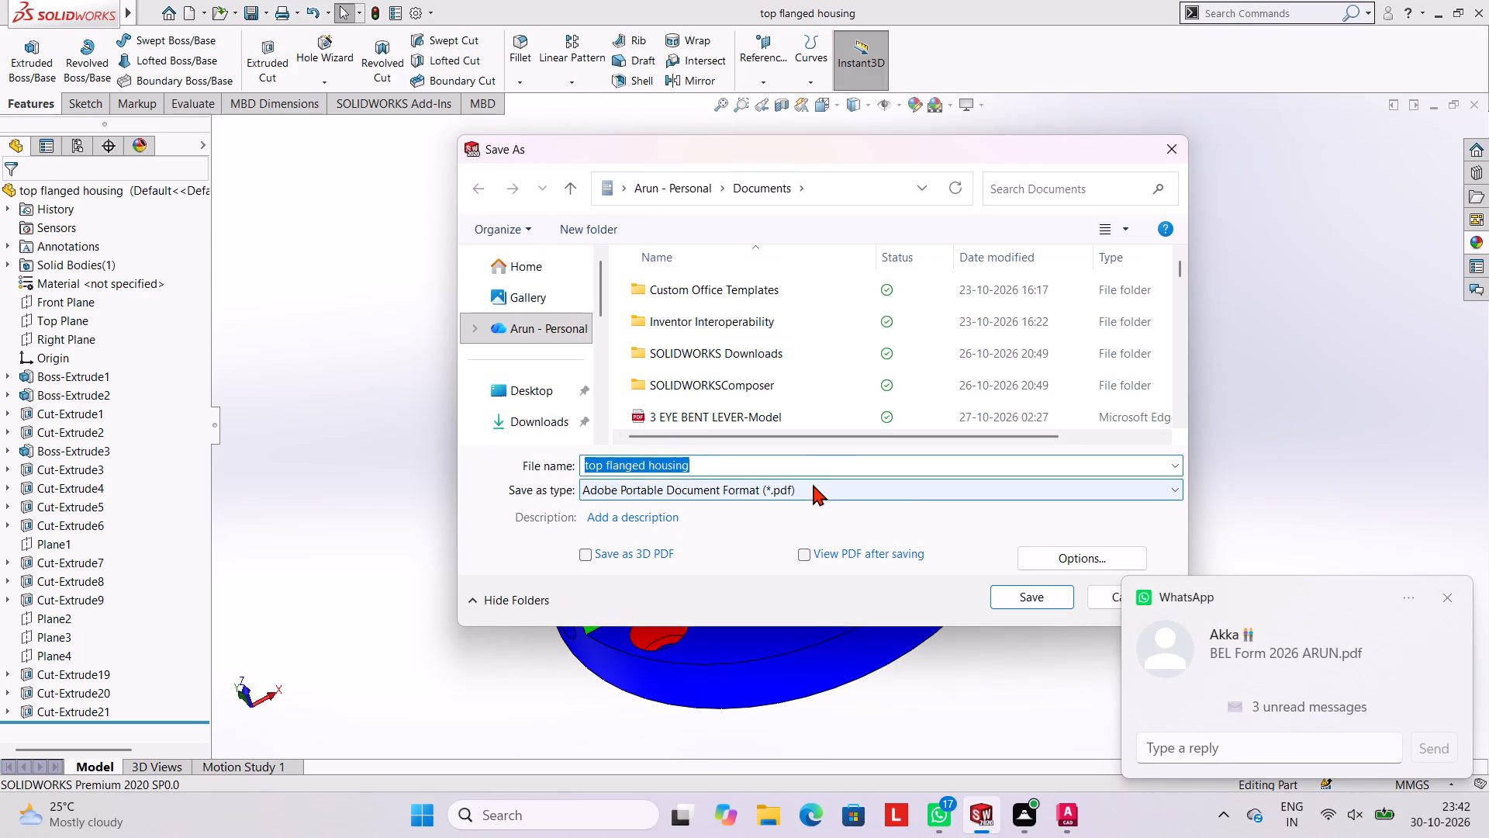
pyautogui.click(1017, 600)
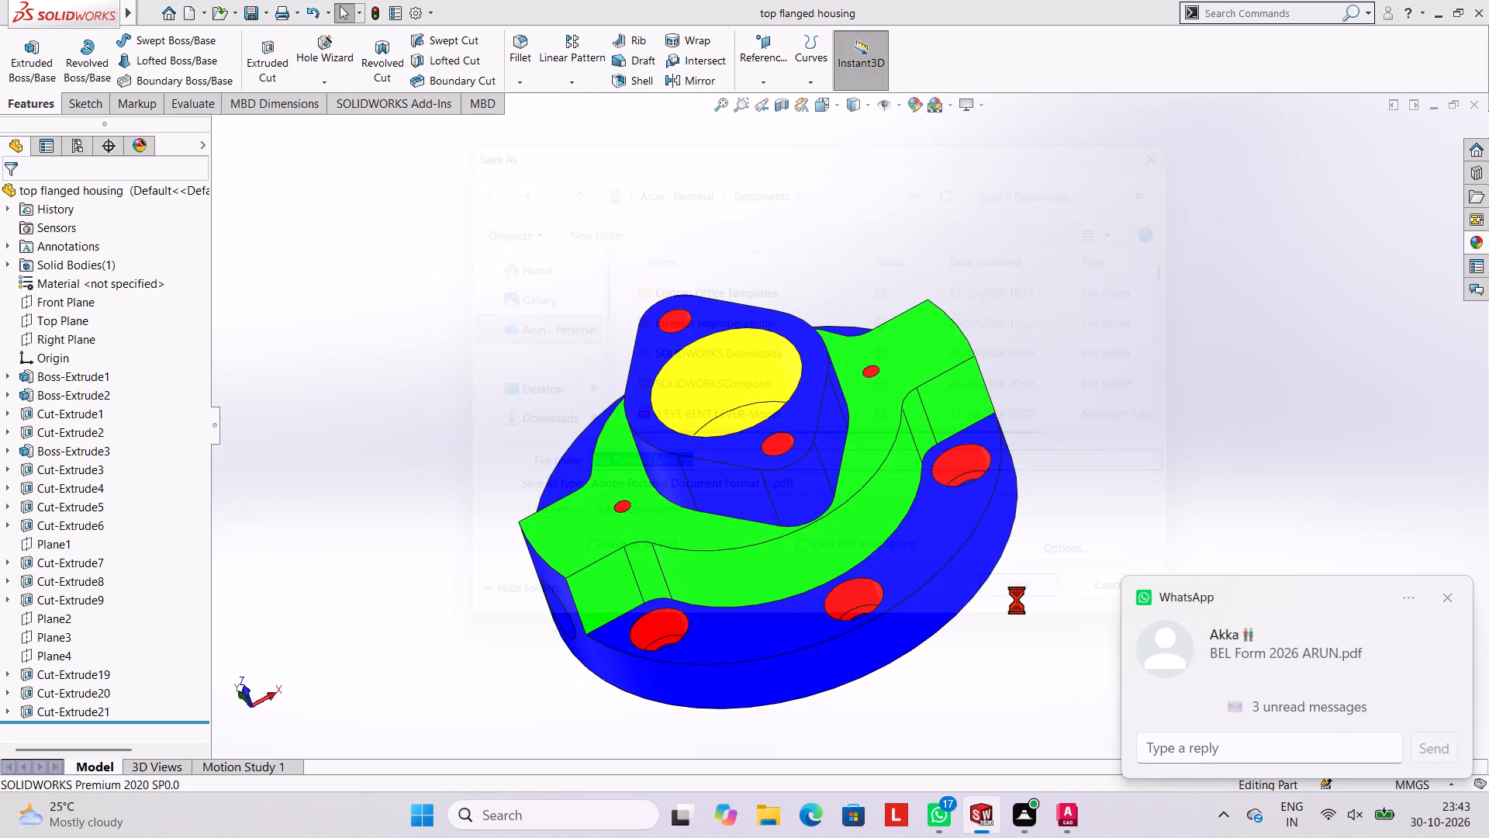